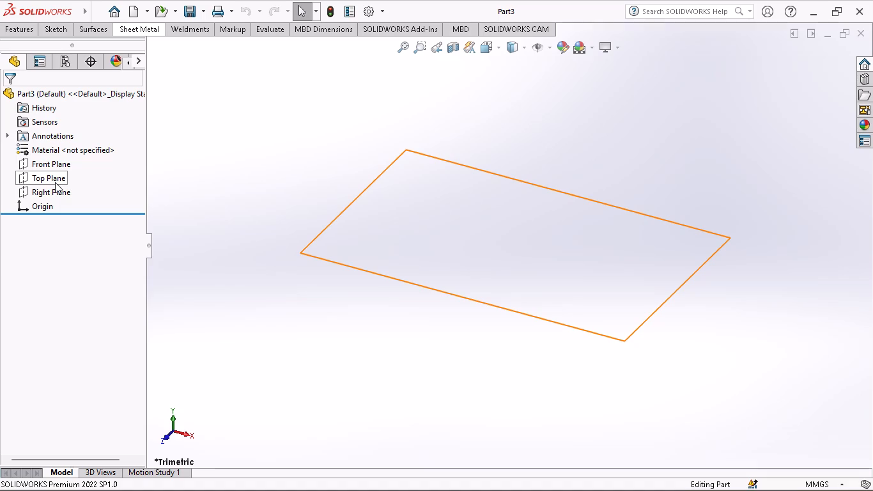
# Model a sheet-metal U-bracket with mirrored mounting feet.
# Sketch a center rectangle about 67 mm wide on the Top Plane, centred on the origin.
pyautogui.click(55, 182)
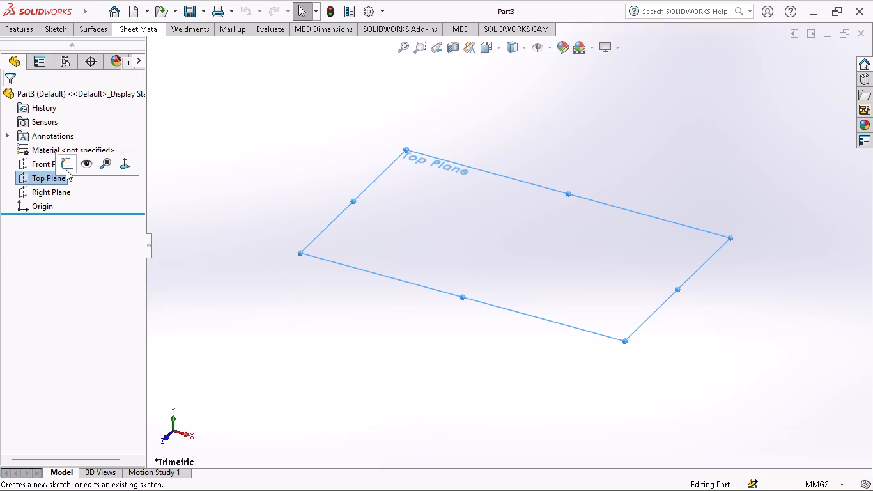
pyautogui.click(66, 169)
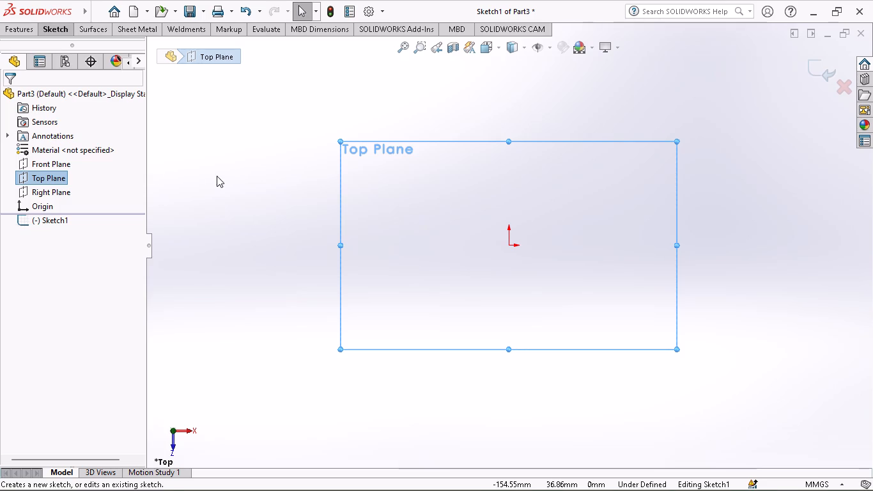
pyautogui.click(57, 30)
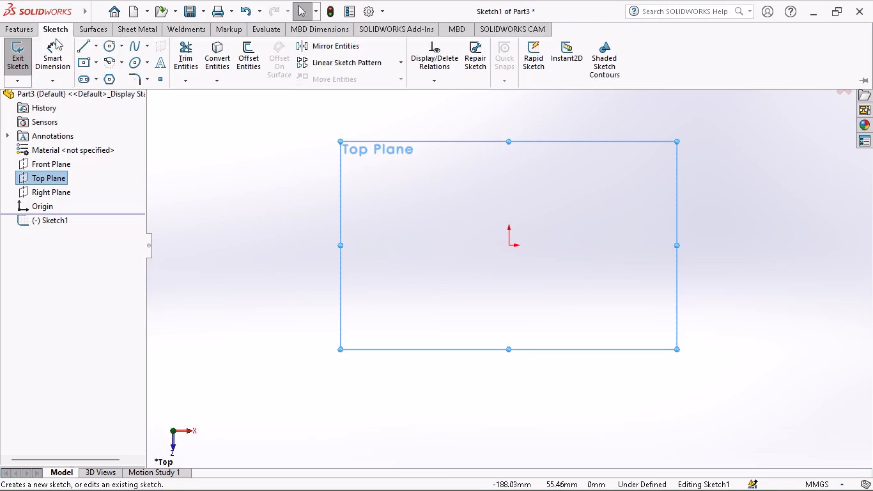
pyautogui.click(88, 65)
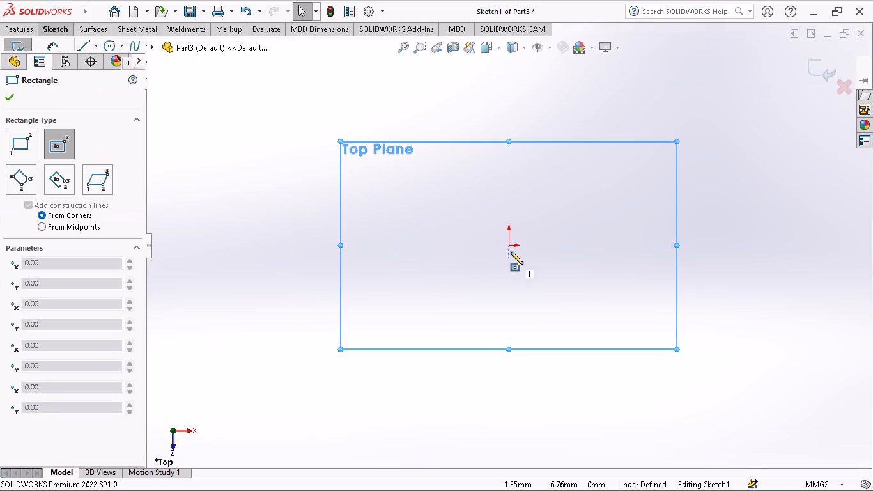
pyautogui.click(509, 243)
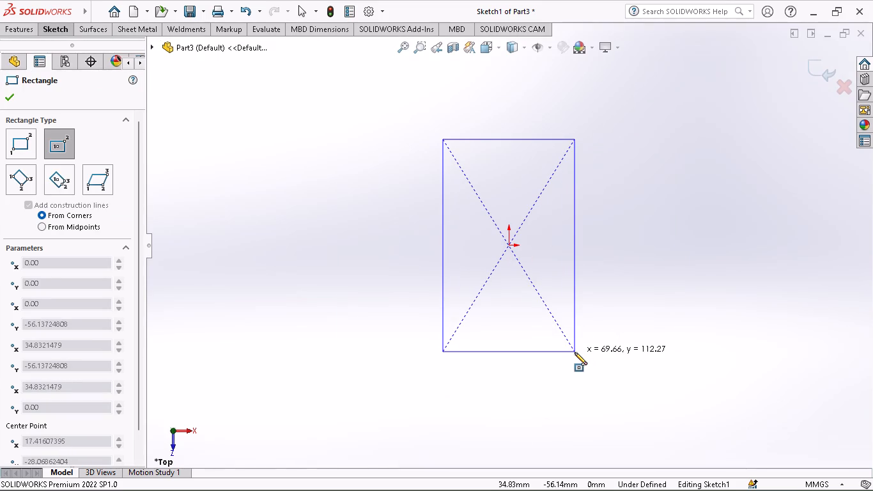
pyautogui.click(572, 354)
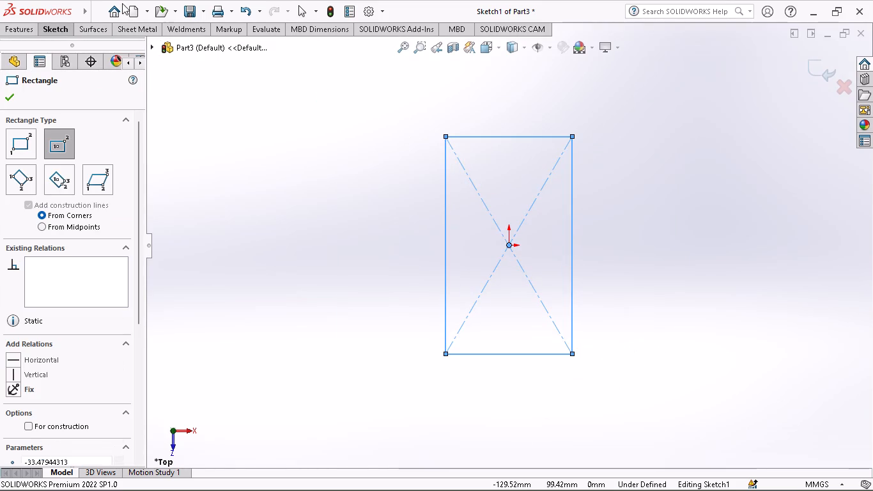
# Dimension the rectangle's lower horizontal edge to 20 mm.
pyautogui.click(59, 36)
pyautogui.click(59, 26)
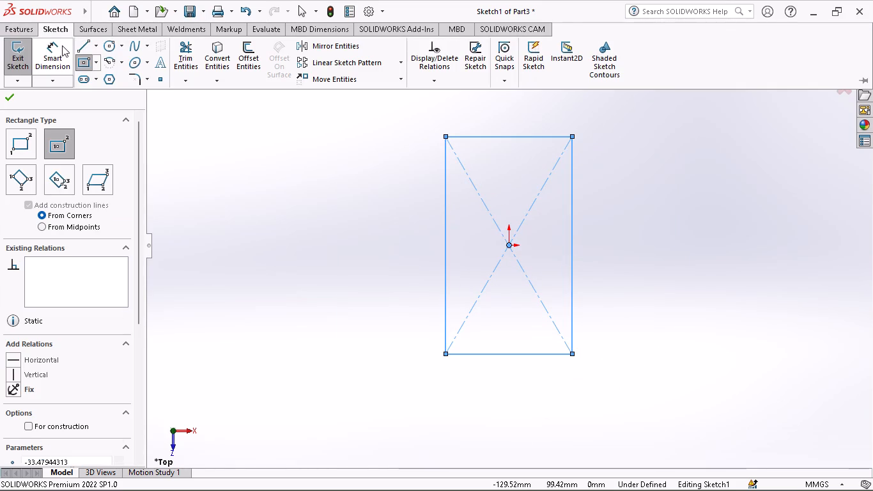
pyautogui.click(62, 45)
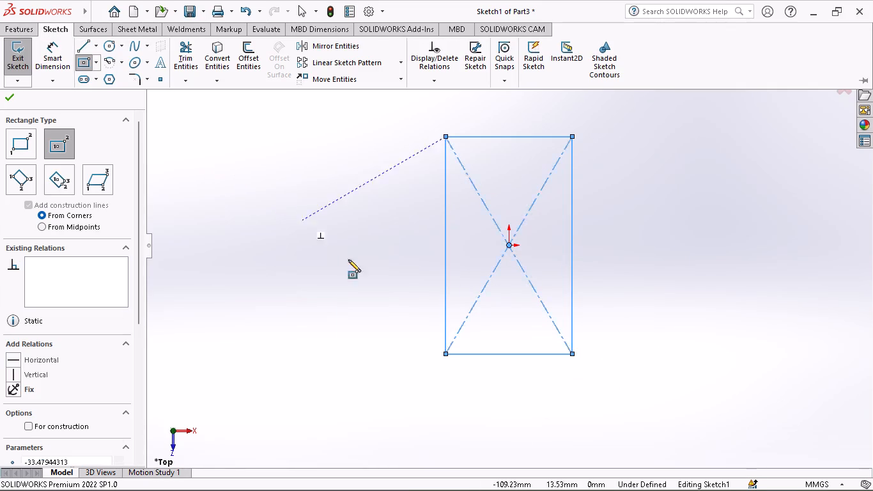
pyautogui.click(46, 48)
pyautogui.click(523, 350)
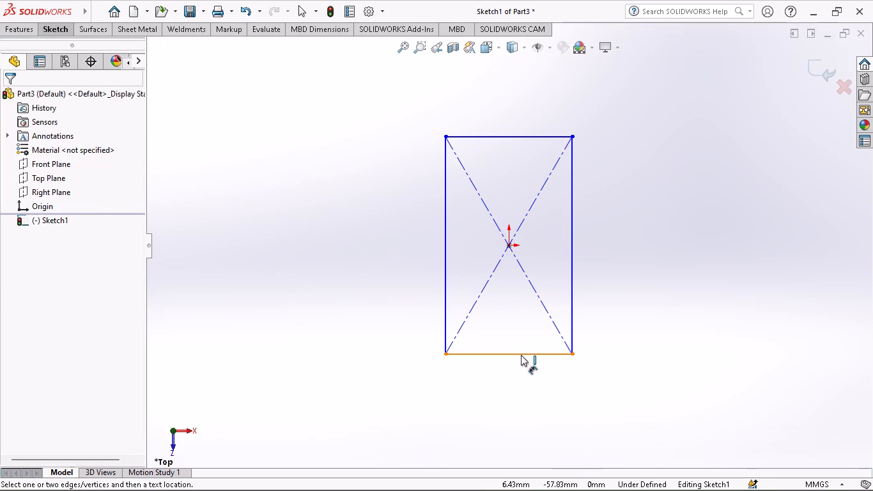
pyautogui.click(521, 355)
pyautogui.click(493, 398)
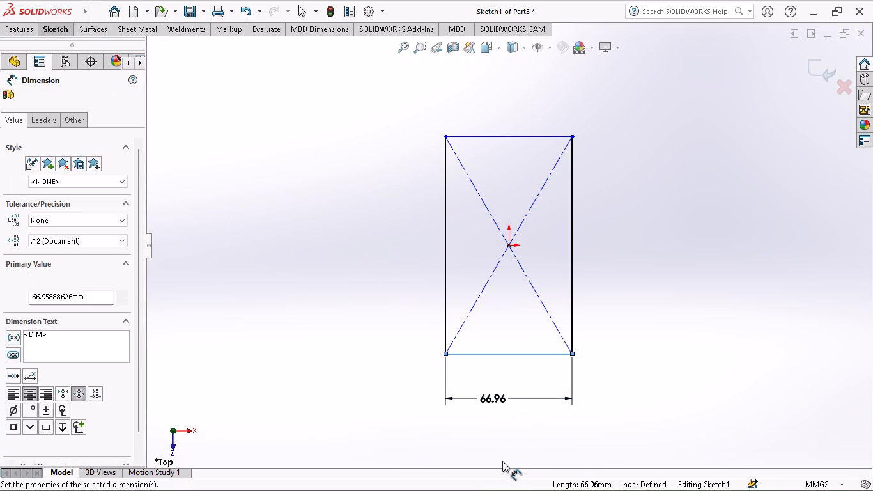
pyautogui.press('2')
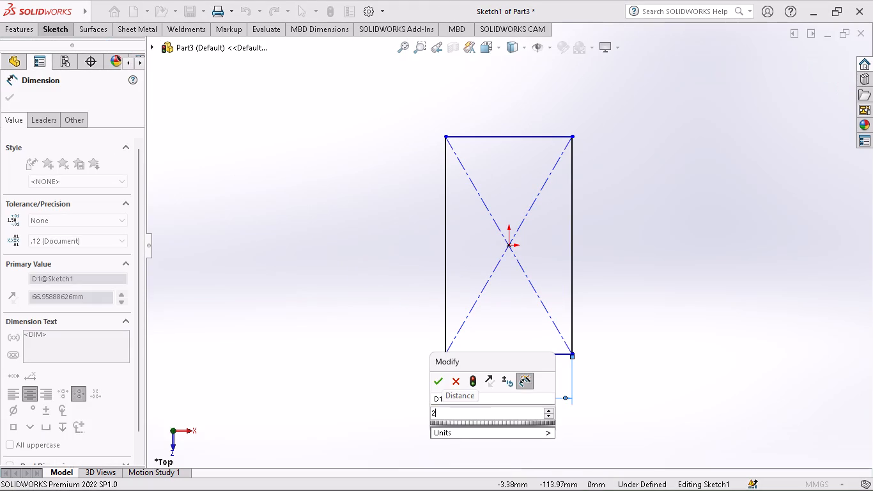
pyautogui.press('0')
pyautogui.press('Return')
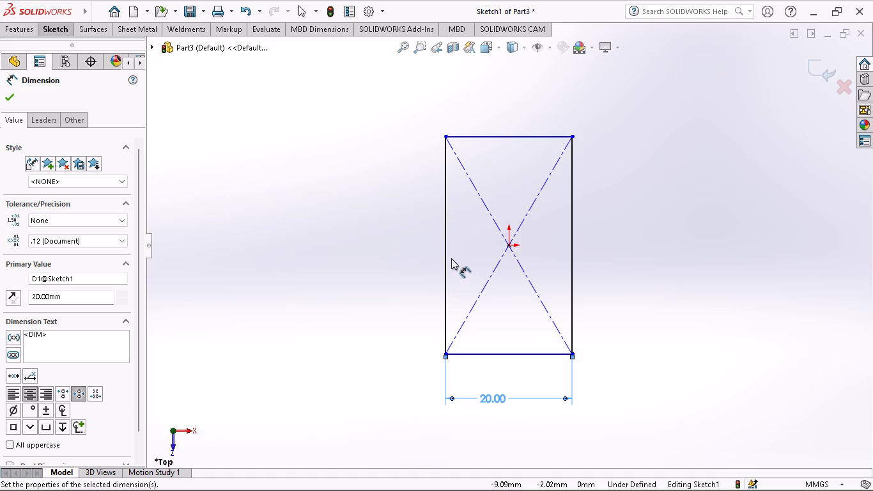
# Dimension the rectangle's vertical side to 19+19 mm.
pyautogui.click(569, 262)
pyautogui.click(635, 281)
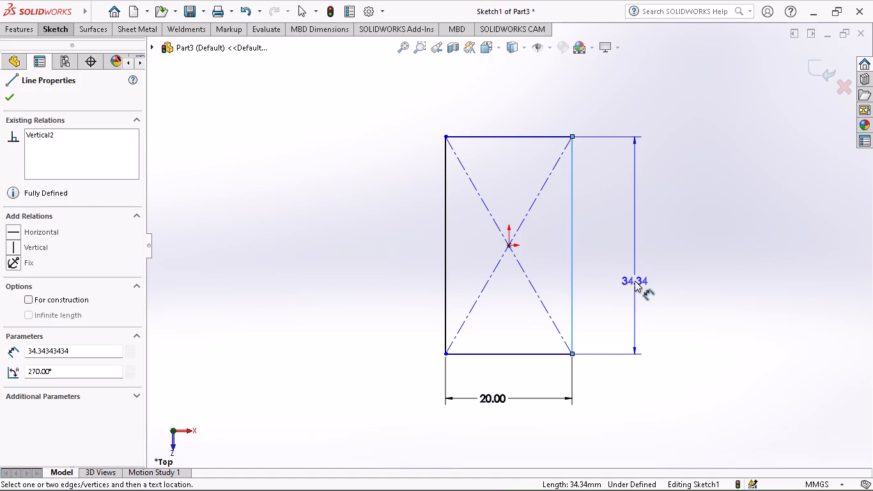
pyautogui.write('19')
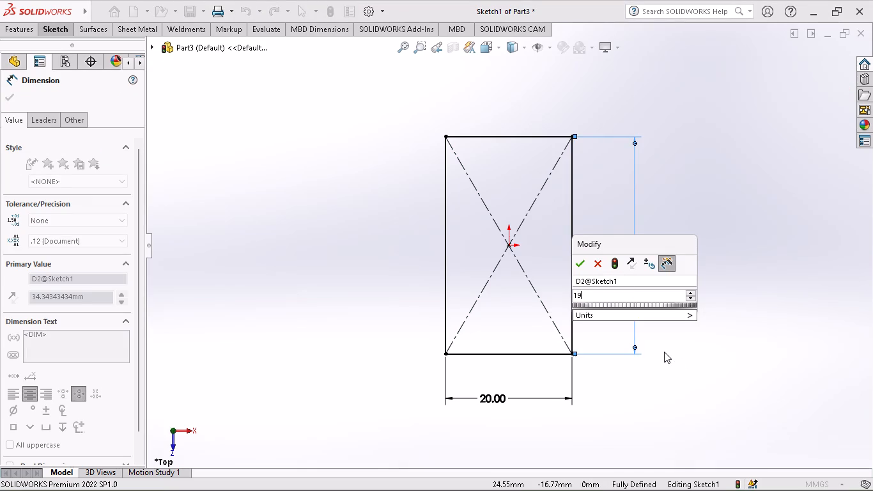
pyautogui.hotkey('shift', '+')
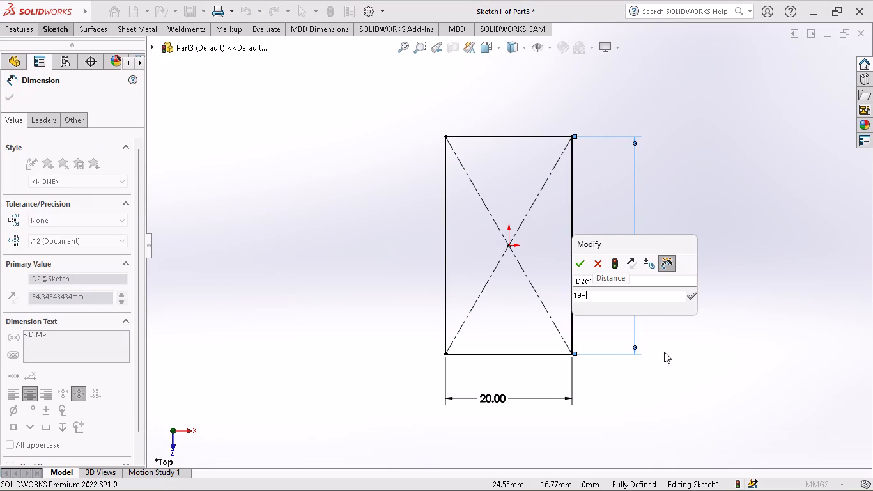
pyautogui.write('19')
pyautogui.press('Return')
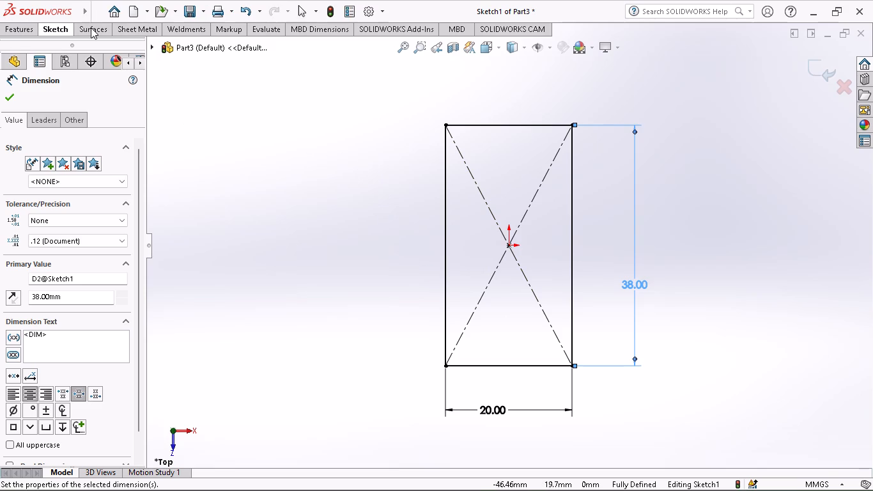
# Create a sheet metal base flange from the rectangle with a thickness of 1.5 mm.
pyautogui.click(128, 29)
pyautogui.click(29, 64)
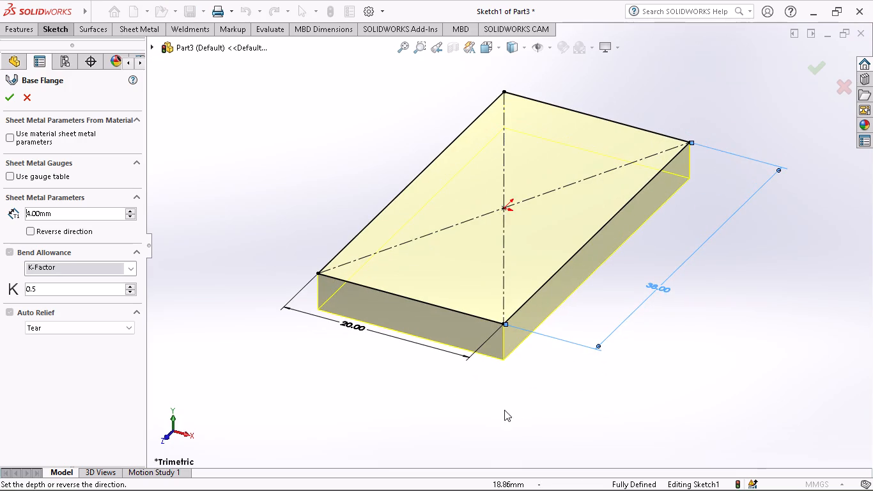
pyautogui.moveTo(55, 215); pyautogui.dragTo(0, 221)
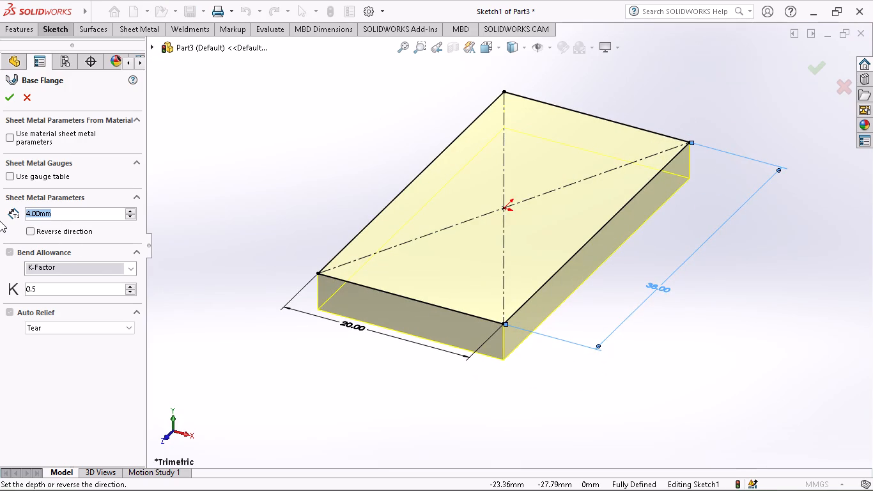
pyautogui.write('1.5')
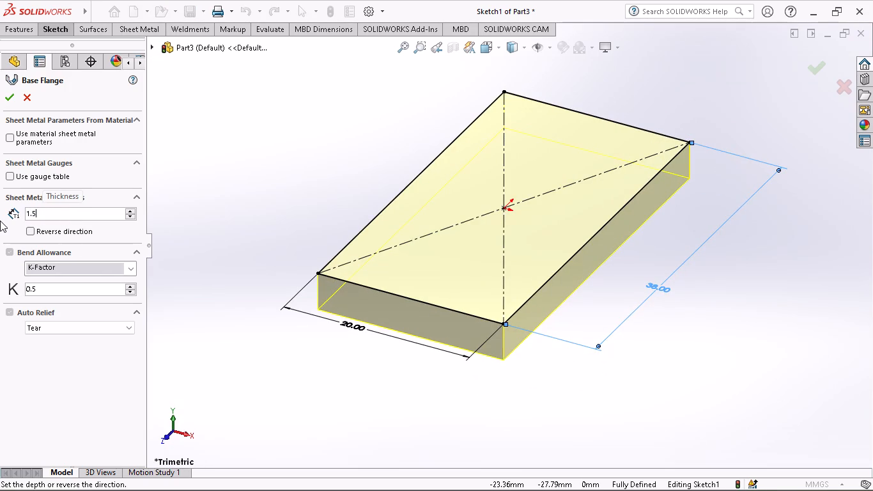
pyautogui.press('Return')
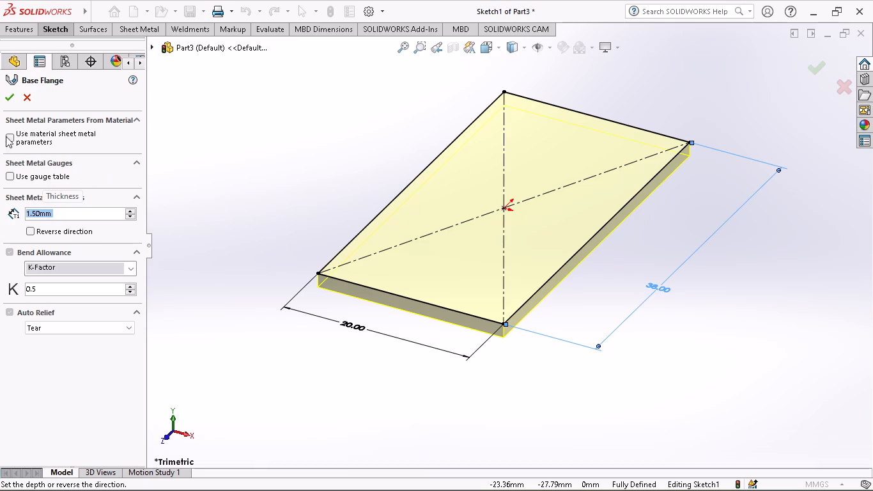
pyautogui.click(6, 100)
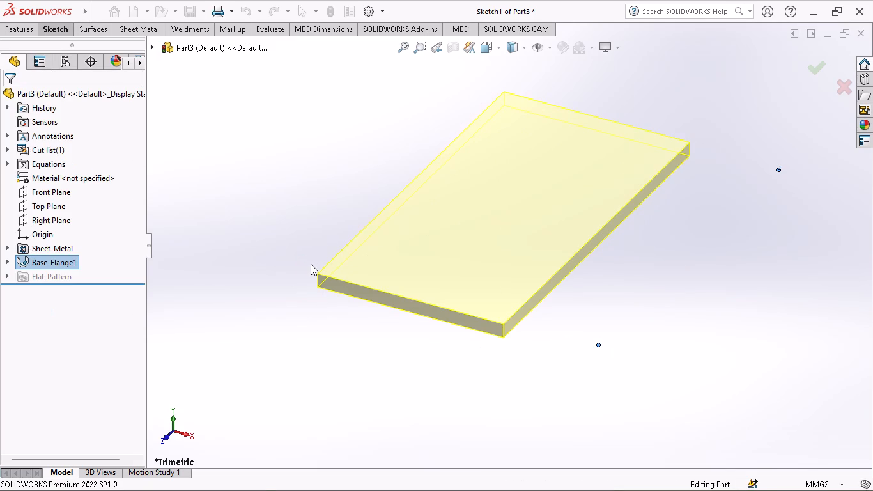
# Start an edge flange on one long edge of the plate with a custom bend radius of 0.4 mm instead of the default.
pyautogui.moveTo(311, 264); pyautogui.dragTo(322, 269, button='middle')
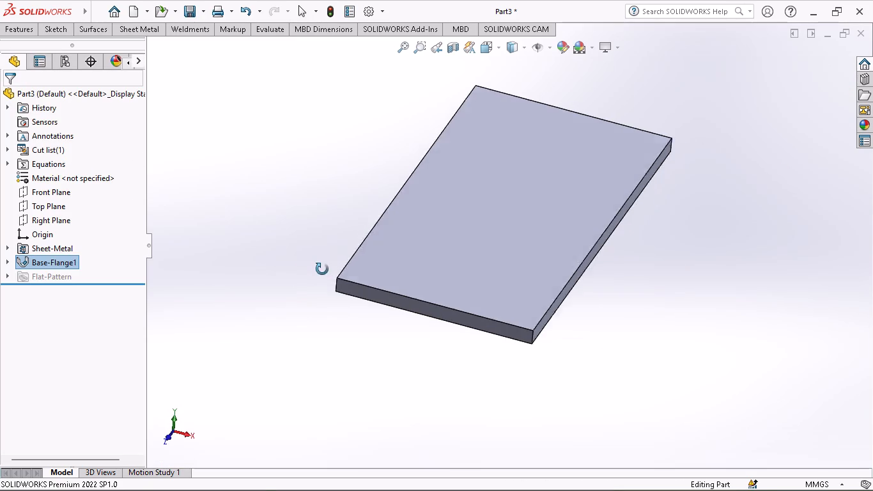
pyautogui.moveTo(322, 269); pyautogui.dragTo(372, 299, button='middle')
pyautogui.moveTo(372, 299); pyautogui.dragTo(348, 256, button='middle')
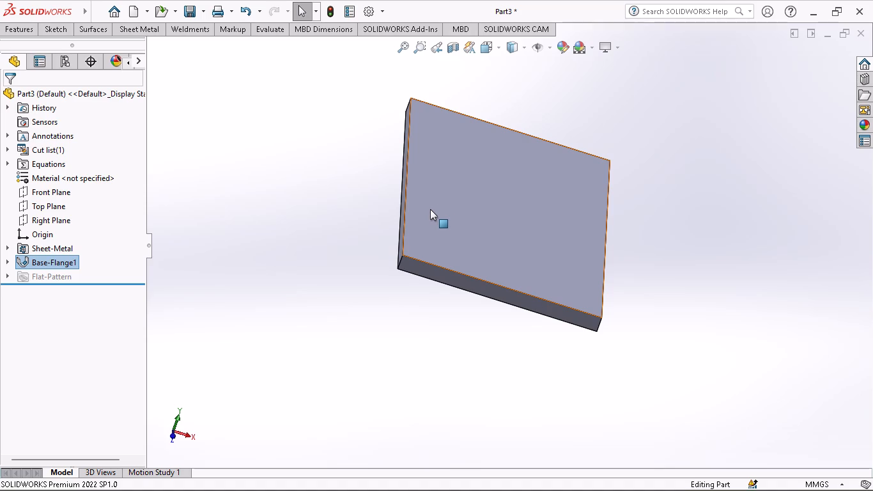
pyautogui.click(125, 32)
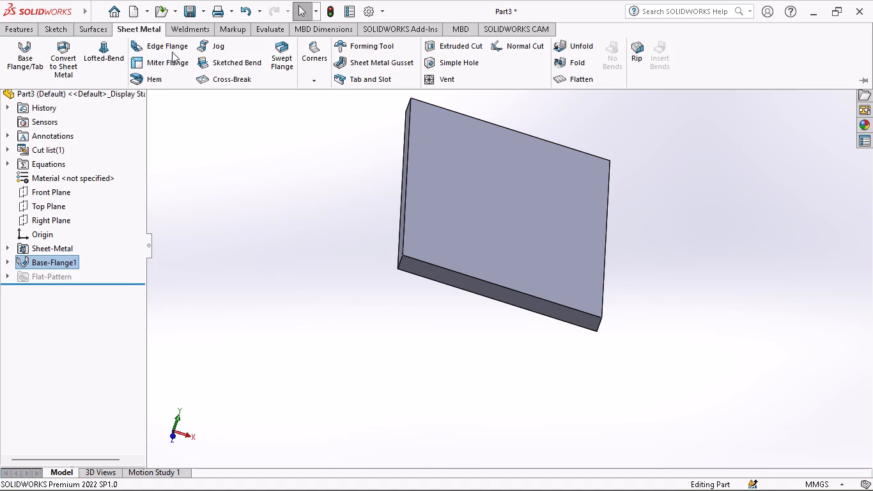
pyautogui.click(172, 52)
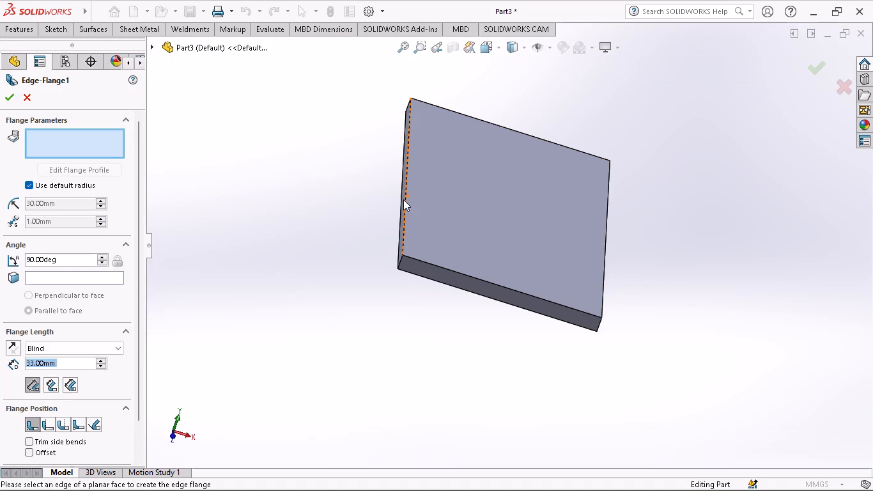
pyautogui.click(403, 199)
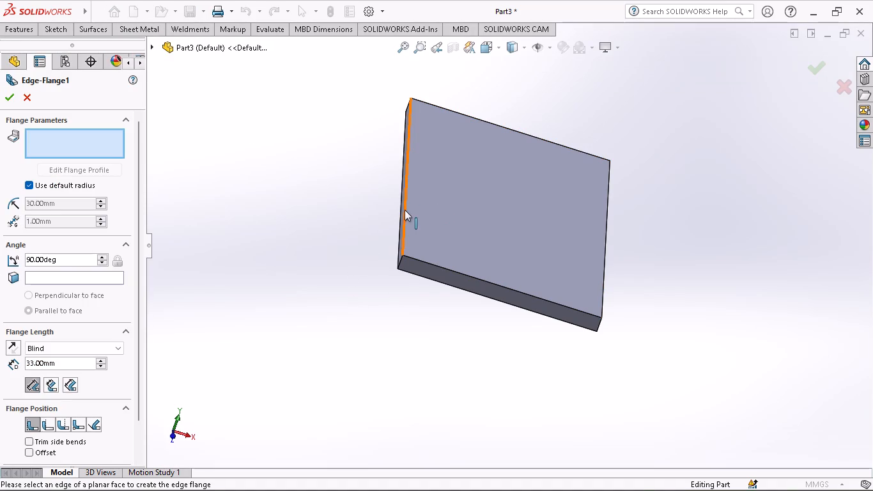
pyautogui.click(405, 210)
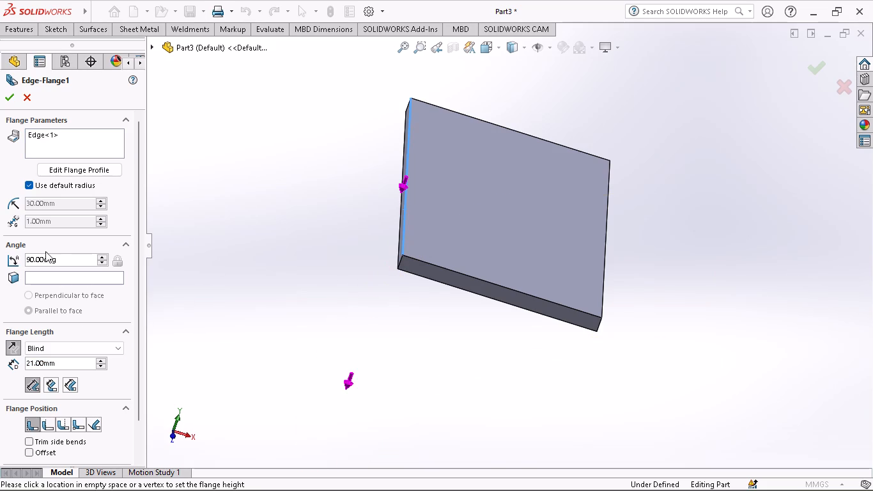
pyautogui.click(32, 182)
pyautogui.moveTo(63, 206); pyautogui.dragTo(0, 204)
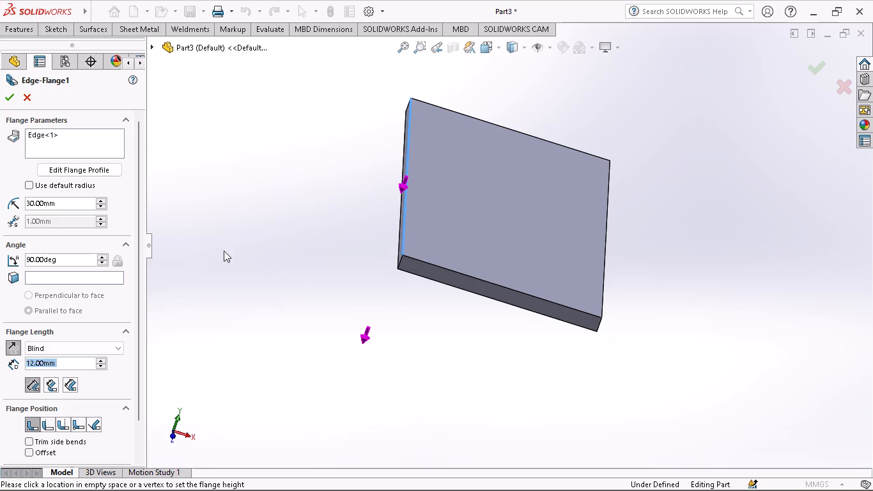
pyautogui.moveTo(64, 201); pyautogui.dragTo(0, 240)
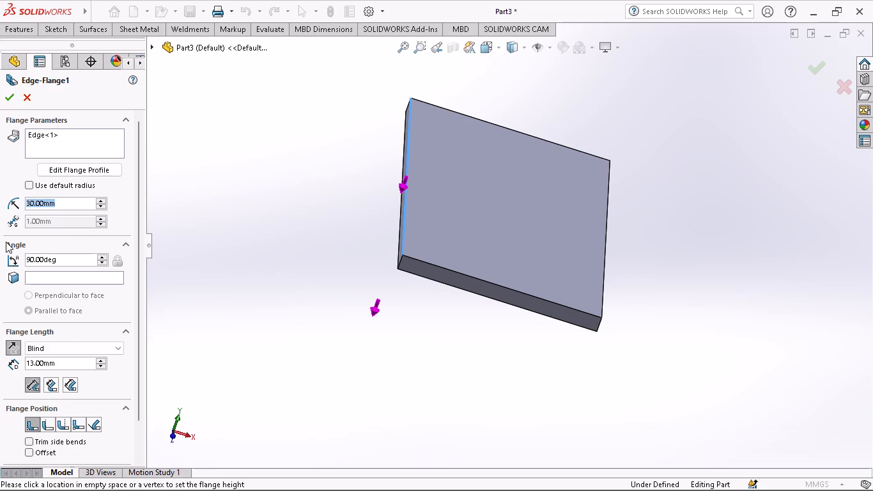
pyautogui.write('0.4')
pyautogui.press('Return')
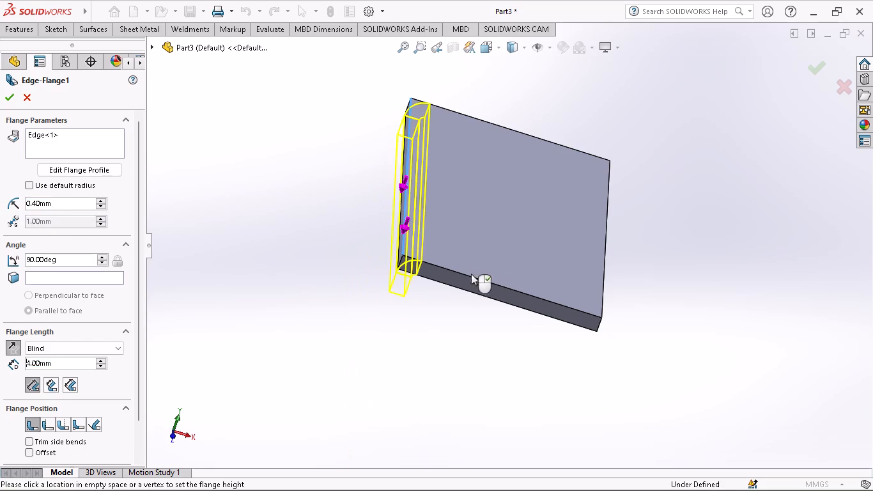
# Extend the flange preview about 11 mm downward and add the opposite long edge to the same edge flange.
pyautogui.click(413, 311)
pyautogui.click(606, 265)
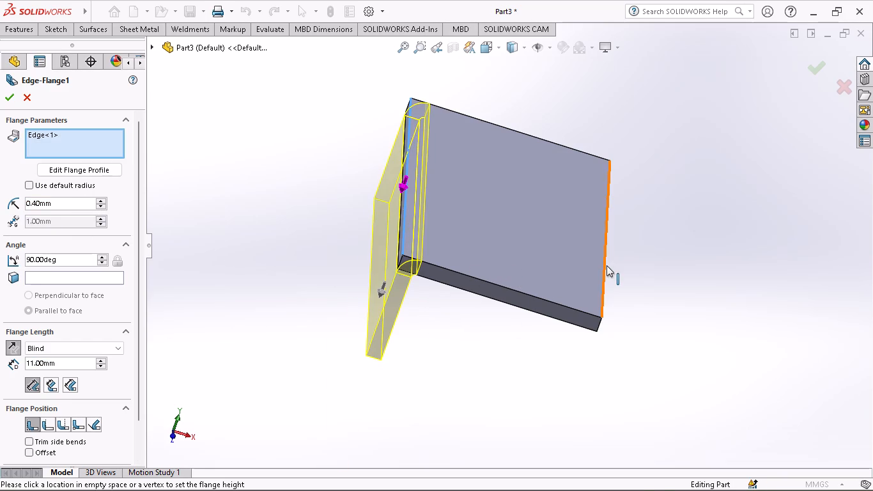
pyautogui.click(555, 386)
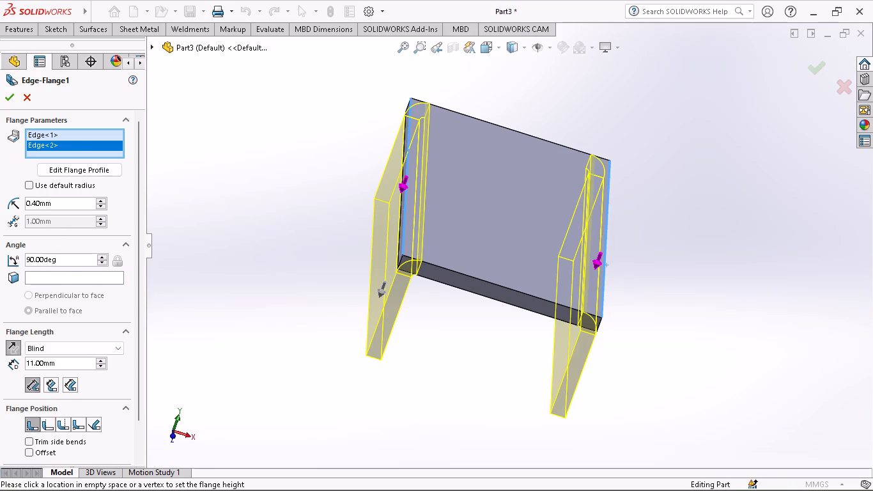
# Set the length of both edge flanges to 33.5 mm.
pyautogui.moveTo(61, 362); pyautogui.dragTo(0, 356)
pyautogui.write('33.')
pyautogui.press('5')
pyautogui.press('Return')
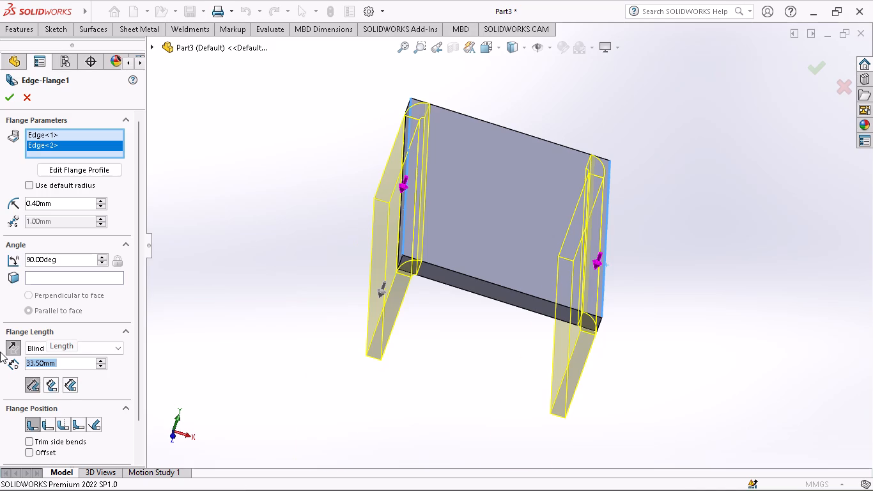
pyautogui.moveTo(337, 383); pyautogui.dragTo(353, 415, button='middle')
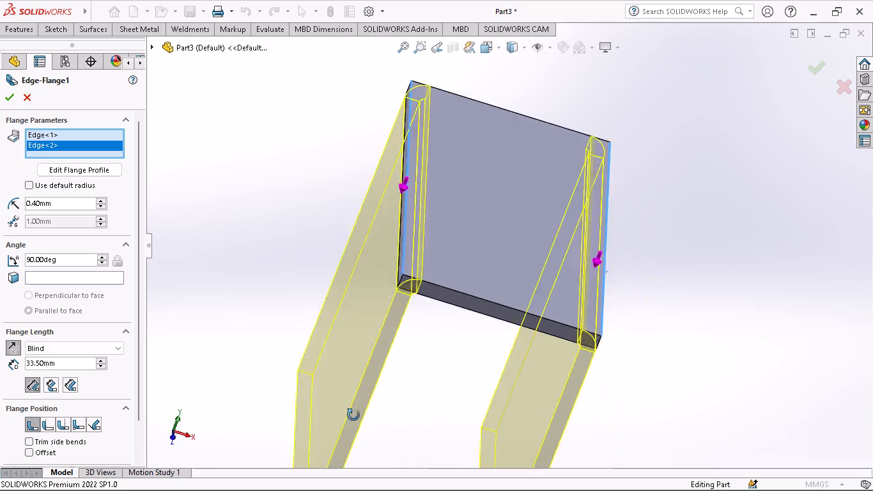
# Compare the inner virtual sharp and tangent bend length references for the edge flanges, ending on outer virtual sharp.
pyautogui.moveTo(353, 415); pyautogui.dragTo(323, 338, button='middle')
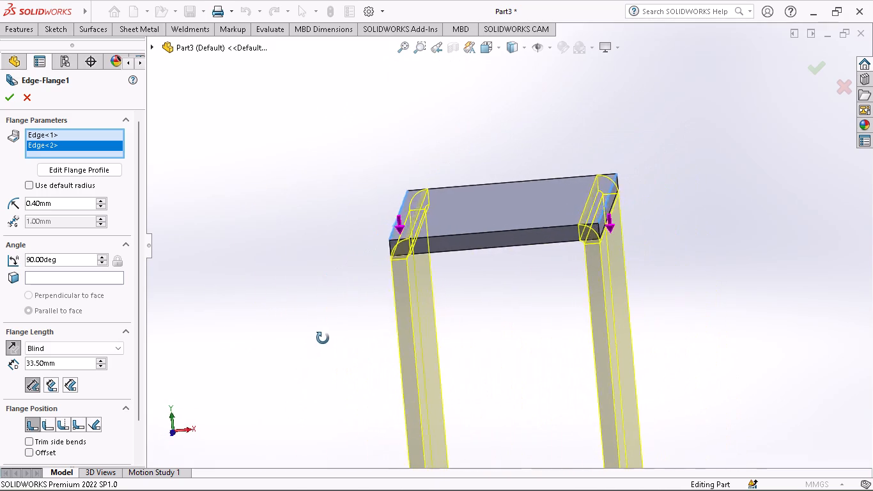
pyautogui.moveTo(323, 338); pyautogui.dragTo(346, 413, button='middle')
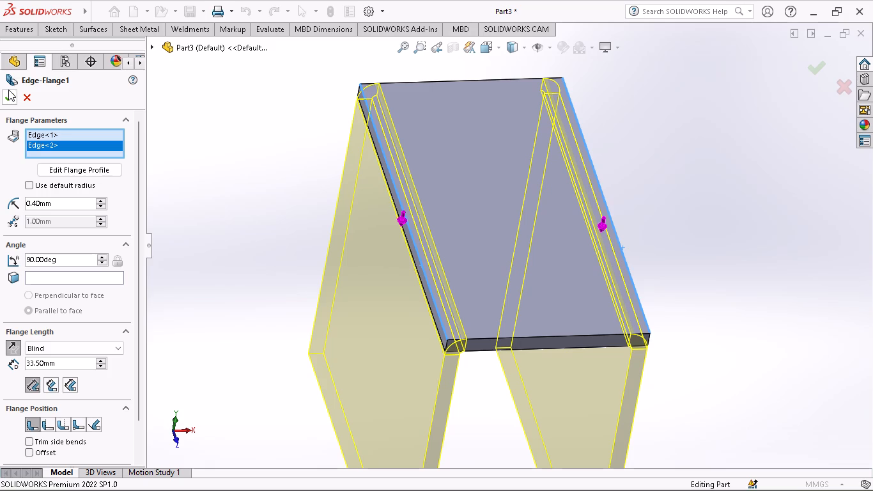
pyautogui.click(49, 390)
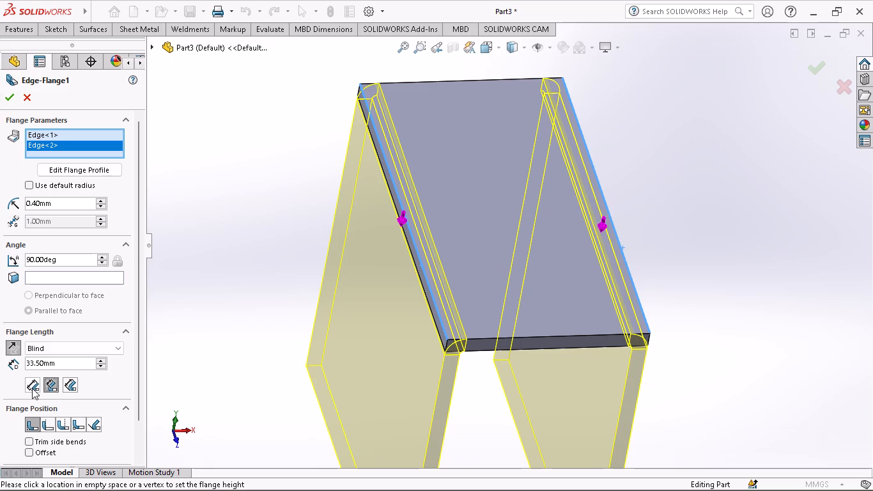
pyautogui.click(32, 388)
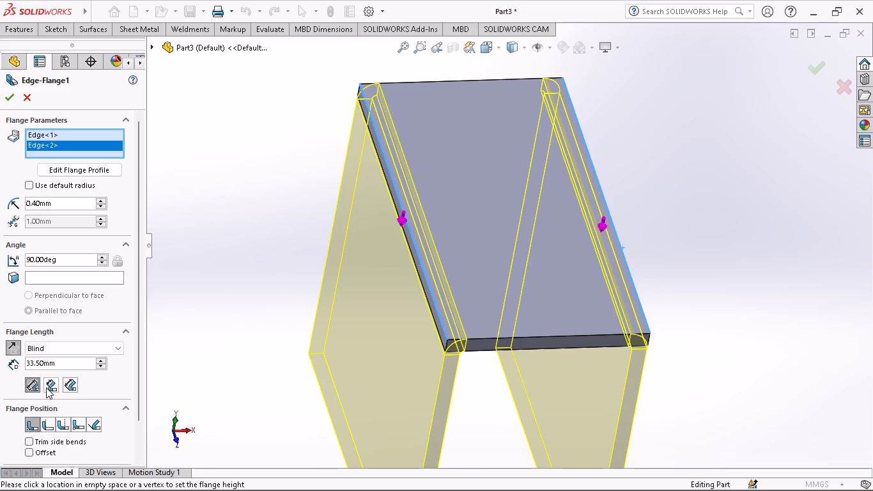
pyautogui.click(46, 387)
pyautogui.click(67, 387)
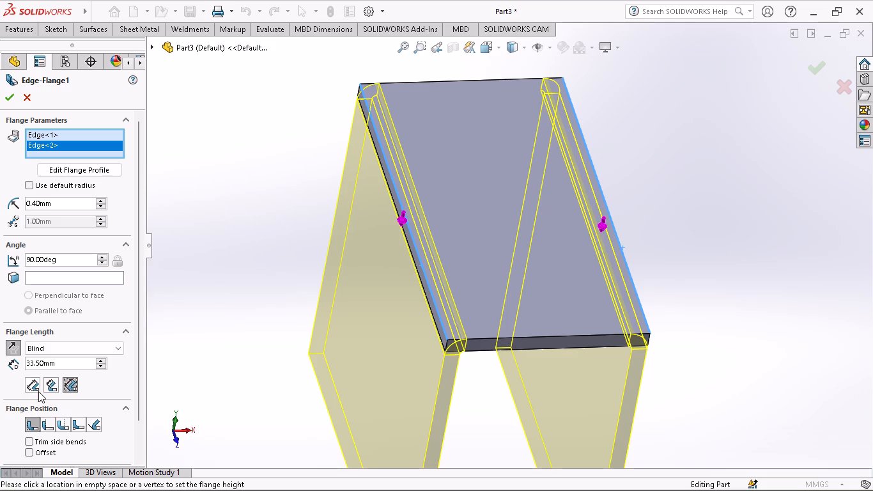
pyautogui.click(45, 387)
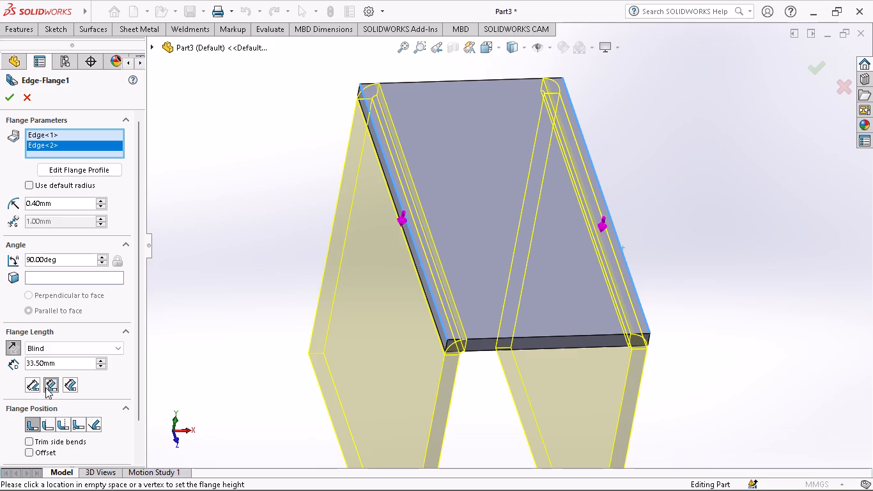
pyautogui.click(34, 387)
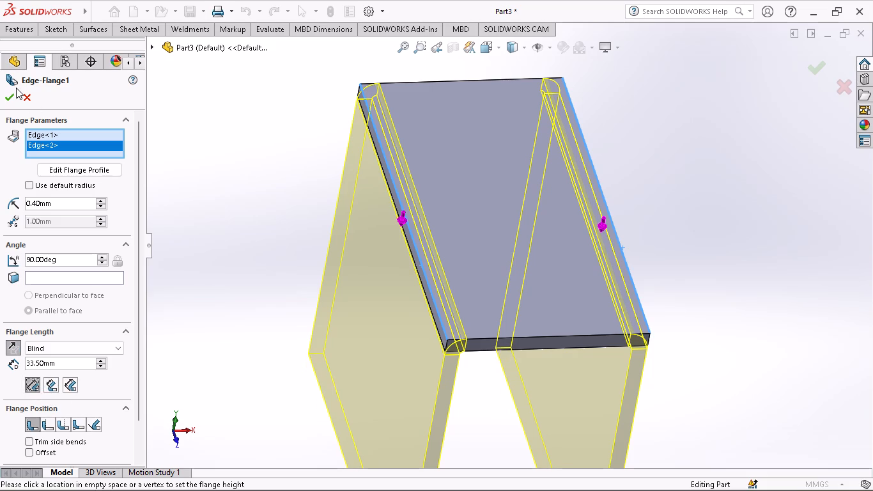
# Finish the edge flange feature with both 33.5 mm flanges.
pyautogui.click(8, 97)
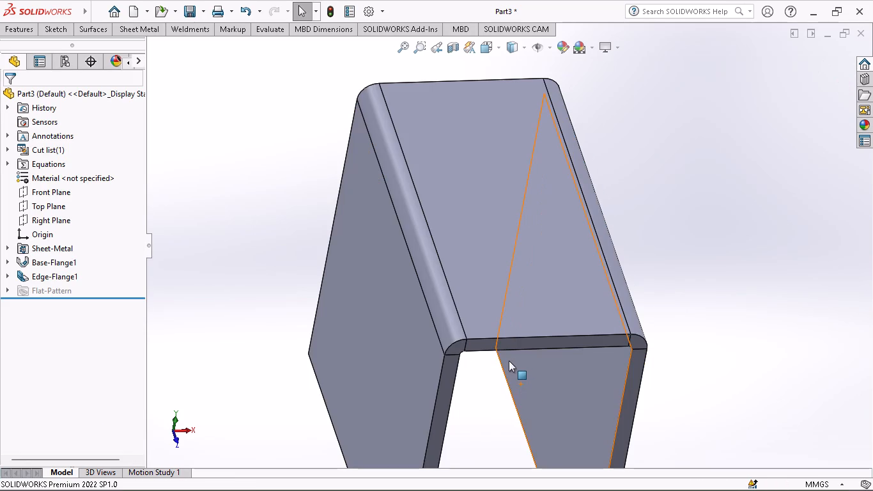
# Start an outward edge flange on the bottom outer edge of one leg with a custom bend radius of 0.4 mm.
pyautogui.keyDown('ctrl'); pyautogui.scroll(4, 509, 361); pyautogui.keyUp('ctrl')
pyautogui.moveTo(509, 361); pyautogui.dragTo(490, 330, button='middle')
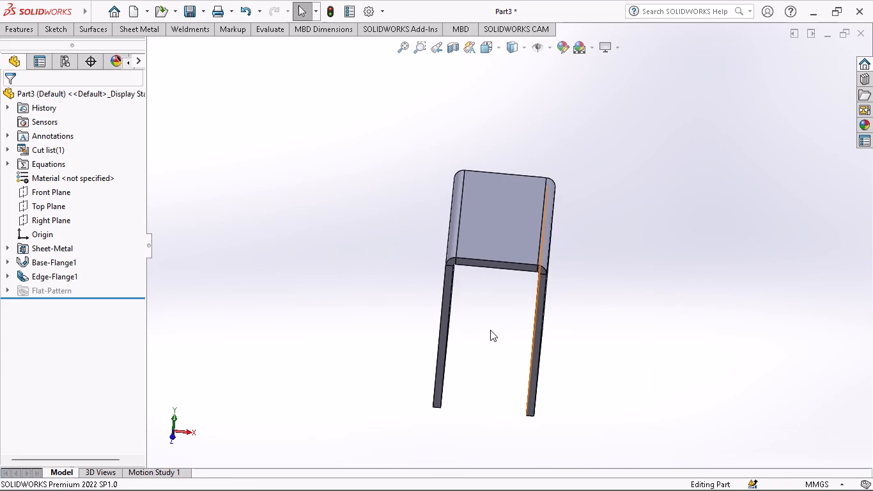
pyautogui.moveTo(490, 330); pyautogui.dragTo(508, 334, button='middle')
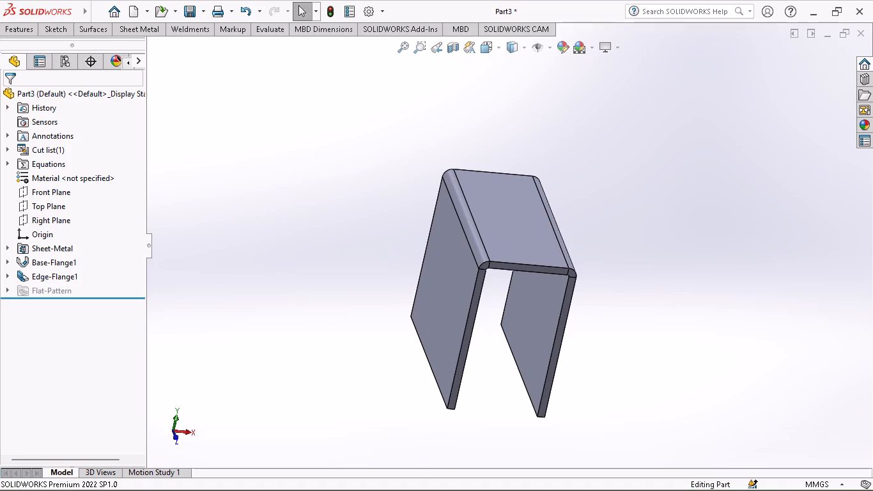
pyautogui.click(127, 30)
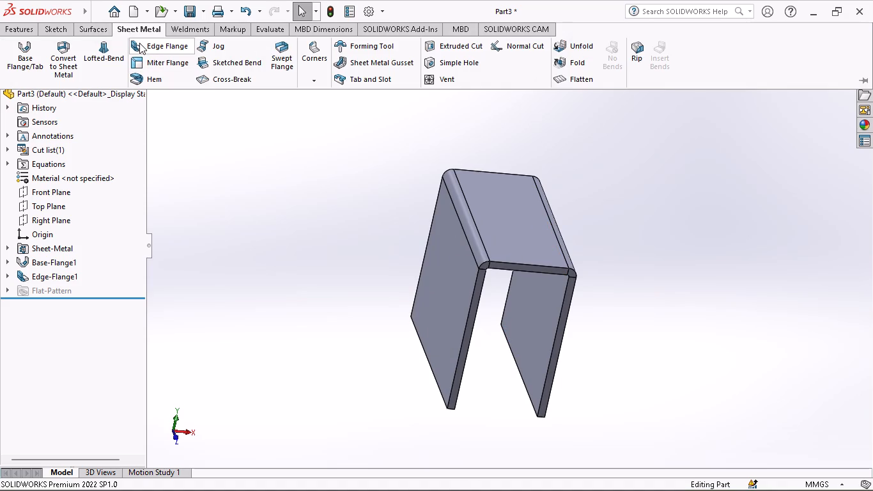
pyautogui.click(139, 43)
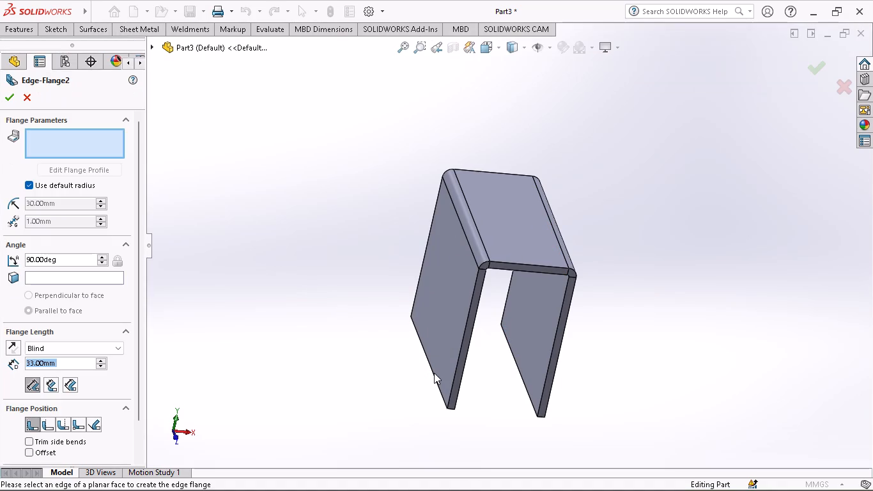
pyautogui.click(434, 375)
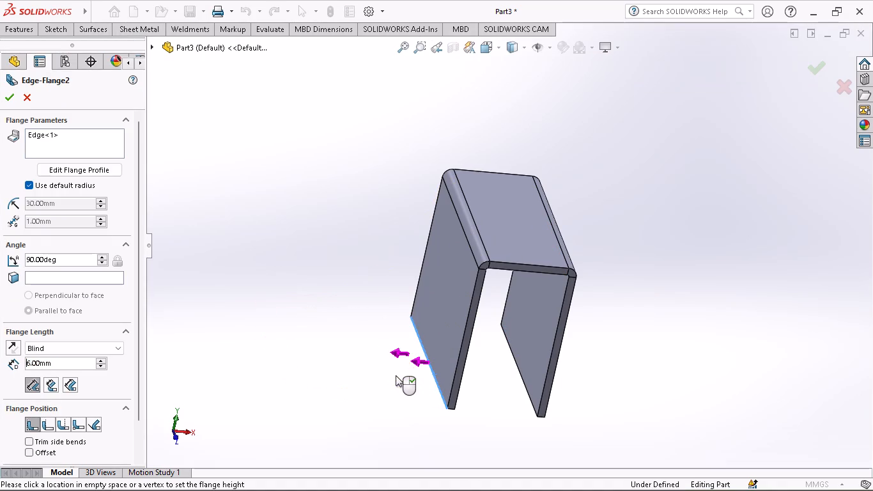
pyautogui.click(396, 375)
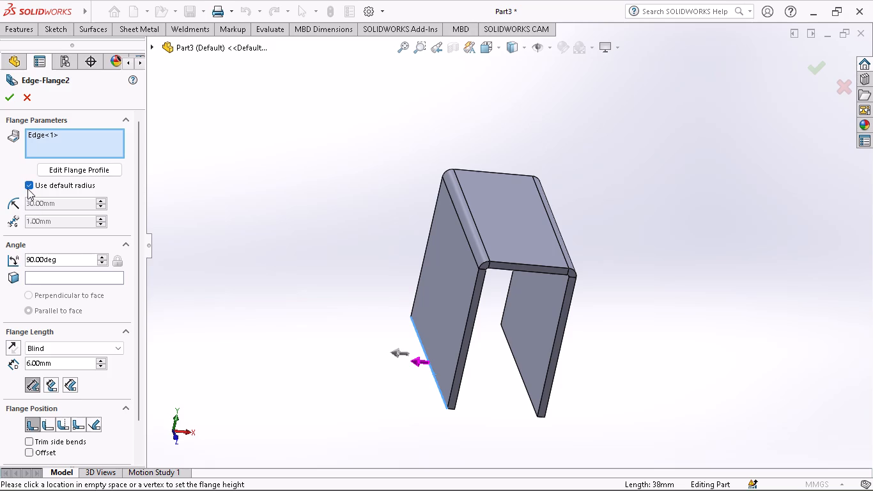
pyautogui.click(29, 186)
pyautogui.moveTo(65, 207); pyautogui.dragTo(0, 186)
pyautogui.write('0.4')
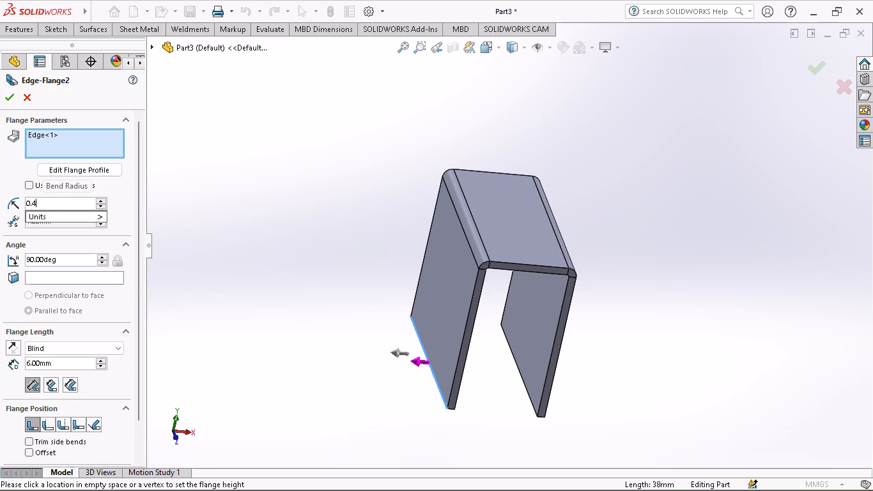
pyautogui.press('Return')
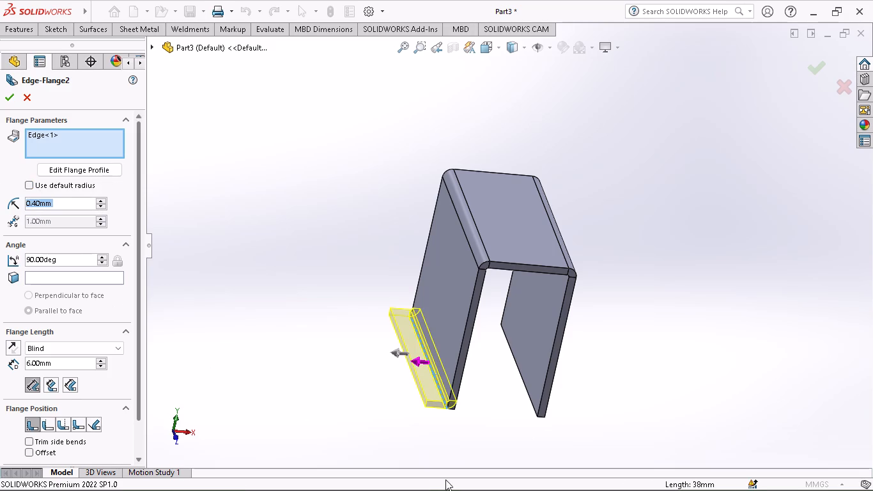
# Add the opposite leg's bottom outer edge to the edge flange and create both foot flanges with a length of 10 mm.
pyautogui.moveTo(546, 394); pyautogui.dragTo(525, 396, button='middle')
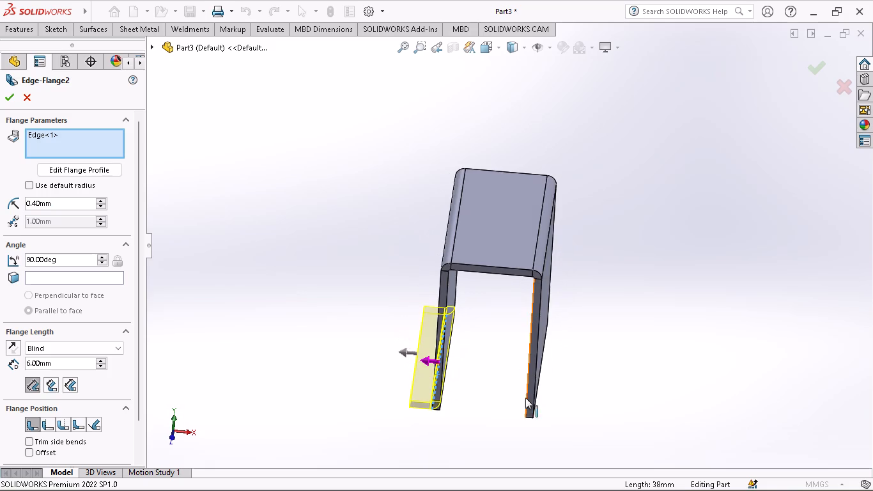
pyautogui.click(539, 387)
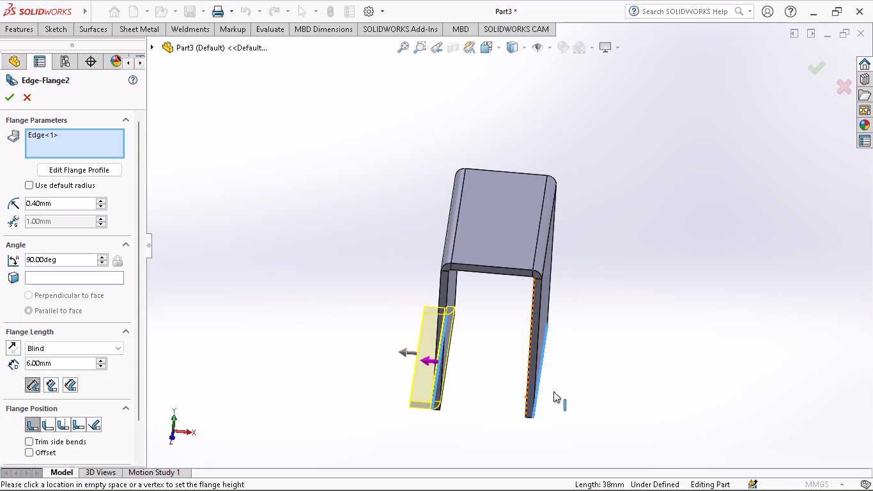
pyautogui.click(564, 392)
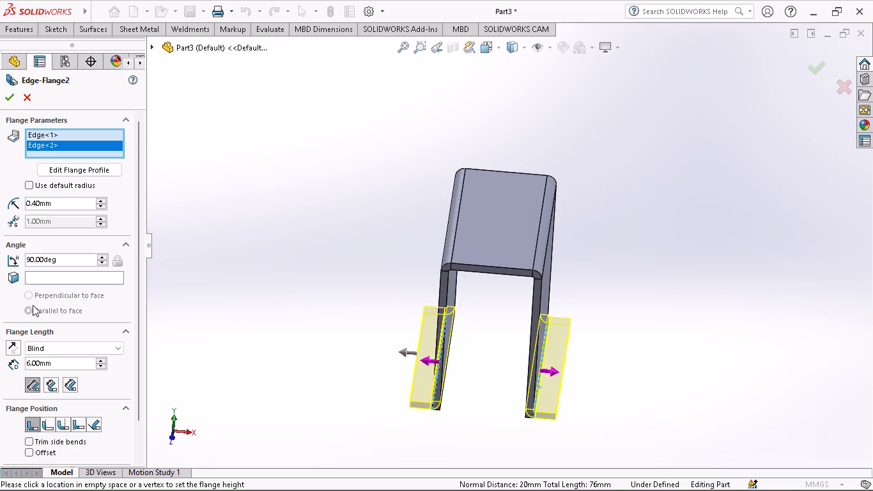
pyautogui.moveTo(61, 357); pyautogui.dragTo(0, 355)
pyautogui.moveTo(56, 362); pyautogui.dragTo(5, 364)
pyautogui.write('10')
pyautogui.press('Return')
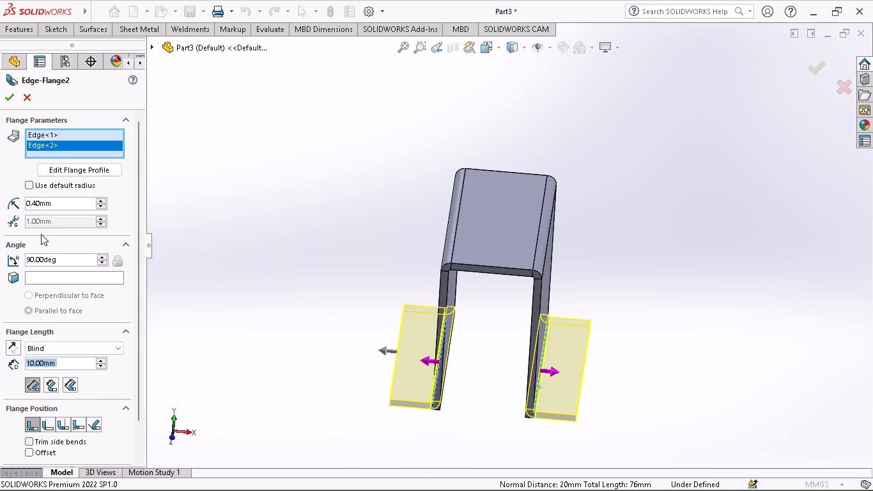
pyautogui.click(9, 104)
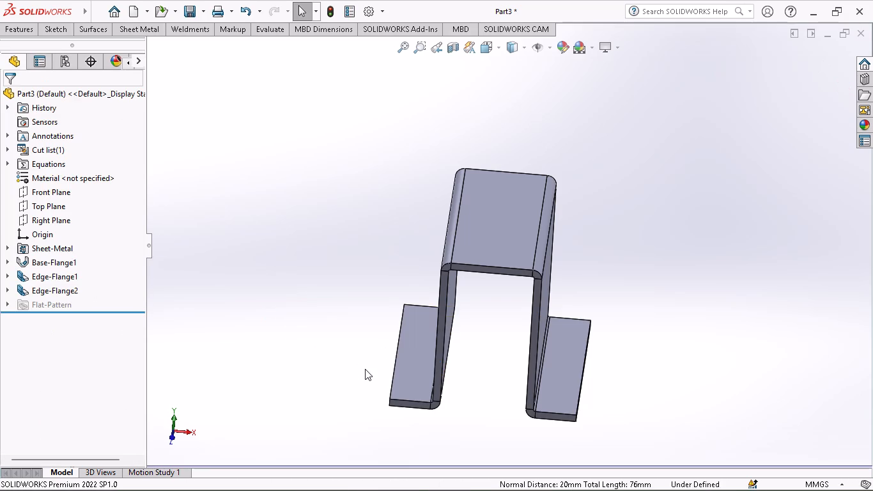
# Start a sketch on the top face of one foot flange and draw a 45° line inward from its front corner beside the bend.
pyautogui.moveTo(365, 369); pyautogui.dragTo(393, 419, button='middle')
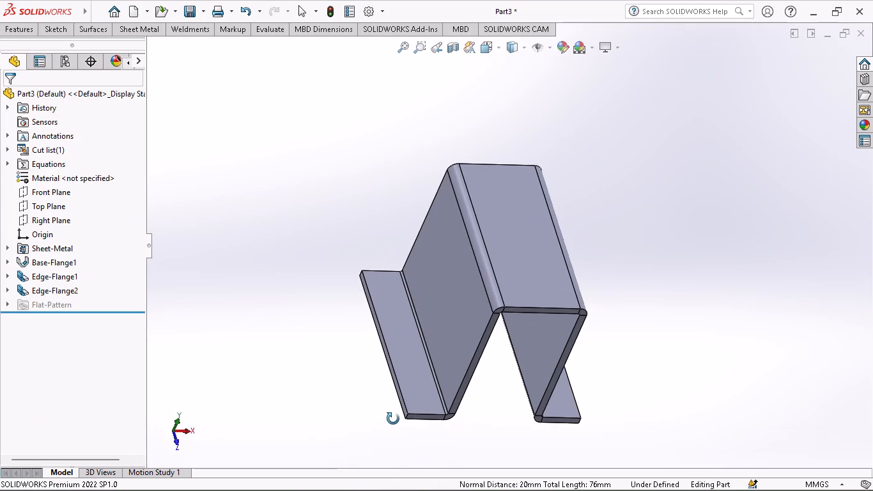
pyautogui.moveTo(393, 419); pyautogui.dragTo(390, 439, button='middle')
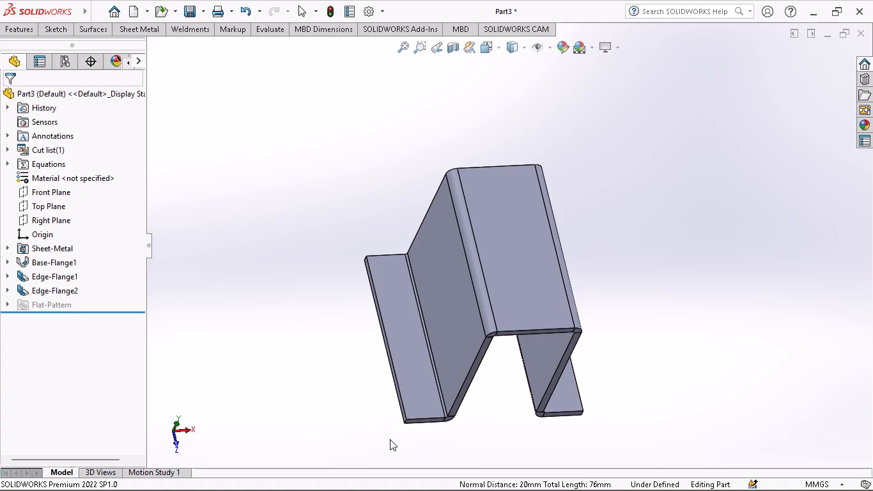
pyautogui.click(401, 331)
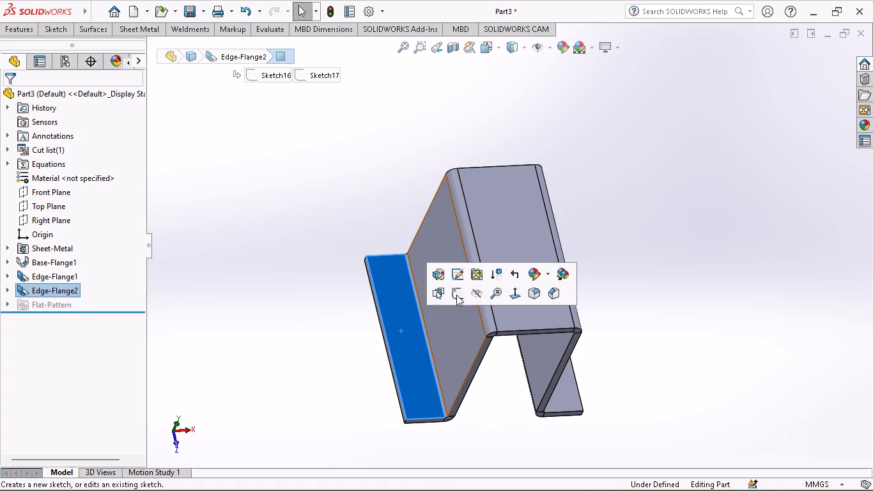
pyautogui.click(456, 295)
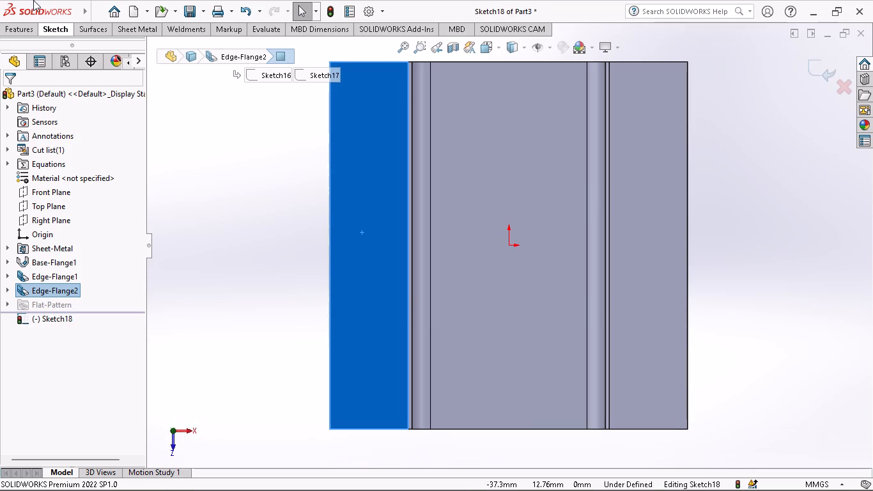
pyautogui.click(51, 31)
pyautogui.click(85, 47)
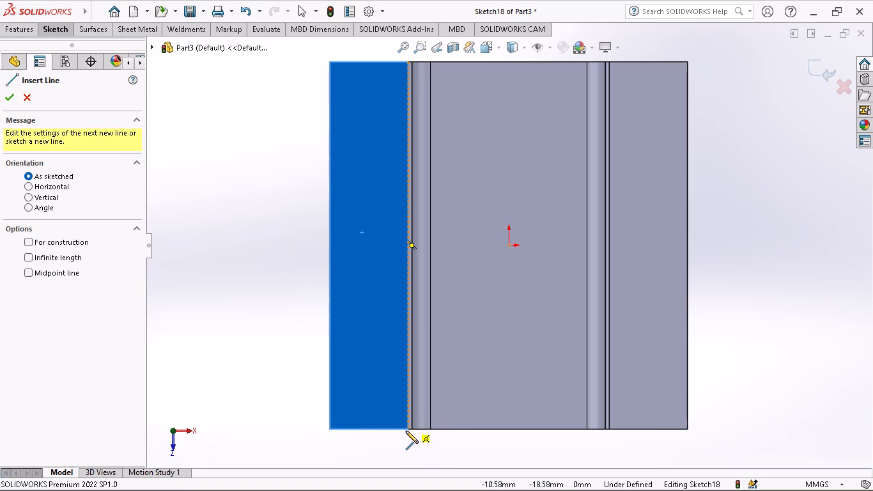
pyautogui.click(408, 428)
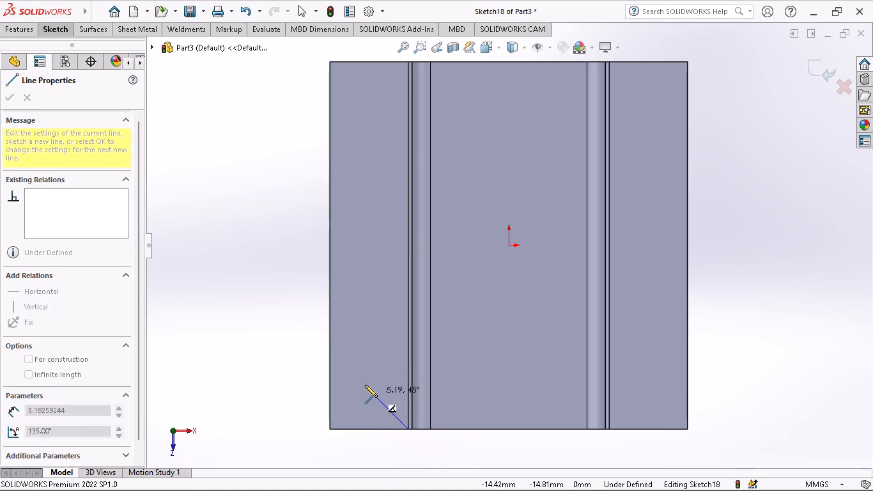
pyautogui.click(360, 380)
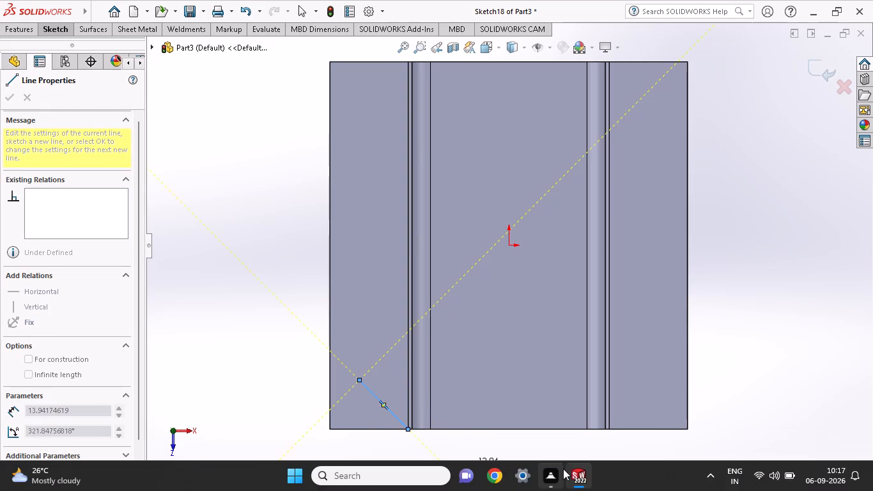
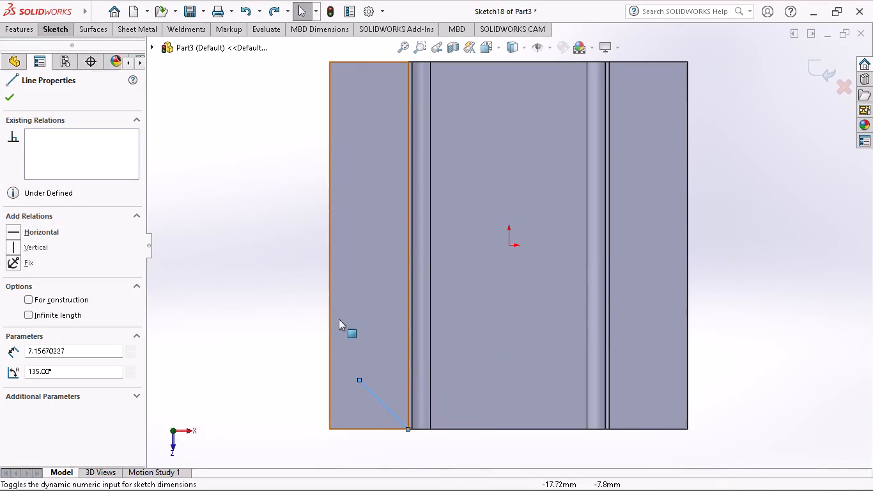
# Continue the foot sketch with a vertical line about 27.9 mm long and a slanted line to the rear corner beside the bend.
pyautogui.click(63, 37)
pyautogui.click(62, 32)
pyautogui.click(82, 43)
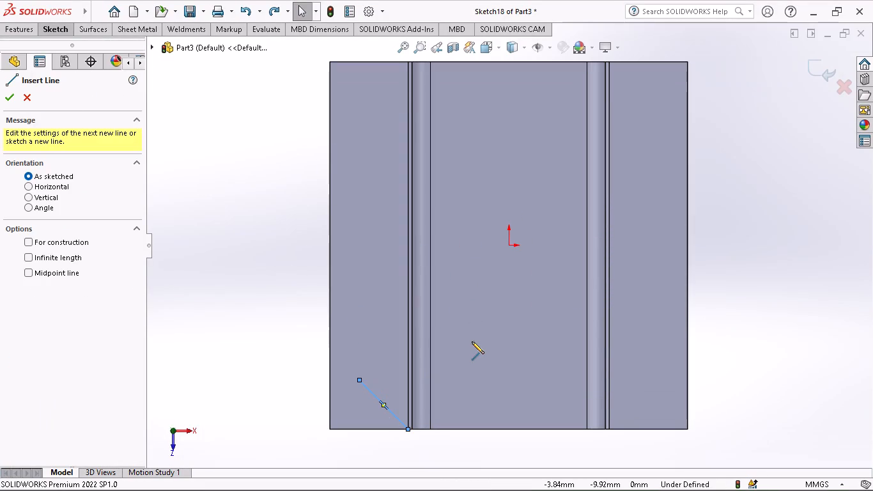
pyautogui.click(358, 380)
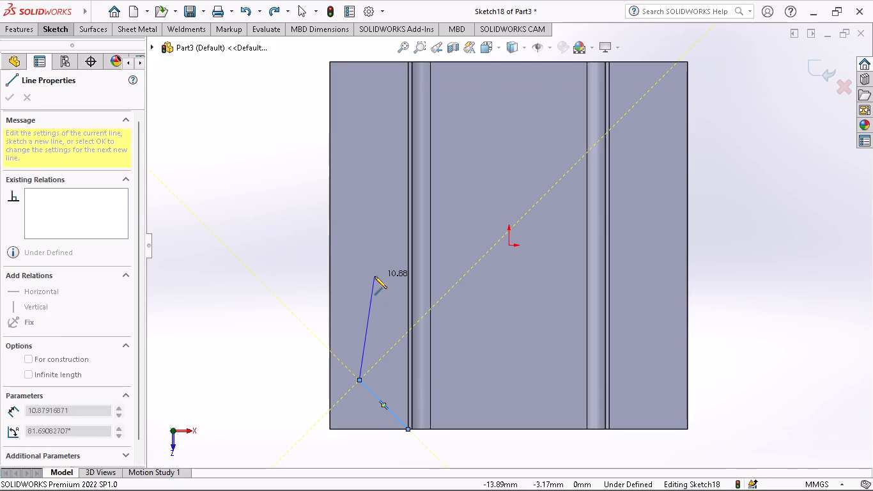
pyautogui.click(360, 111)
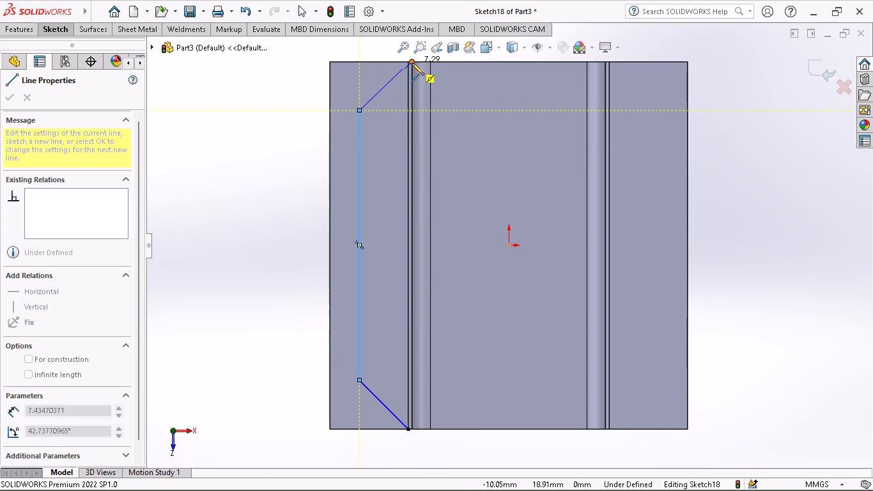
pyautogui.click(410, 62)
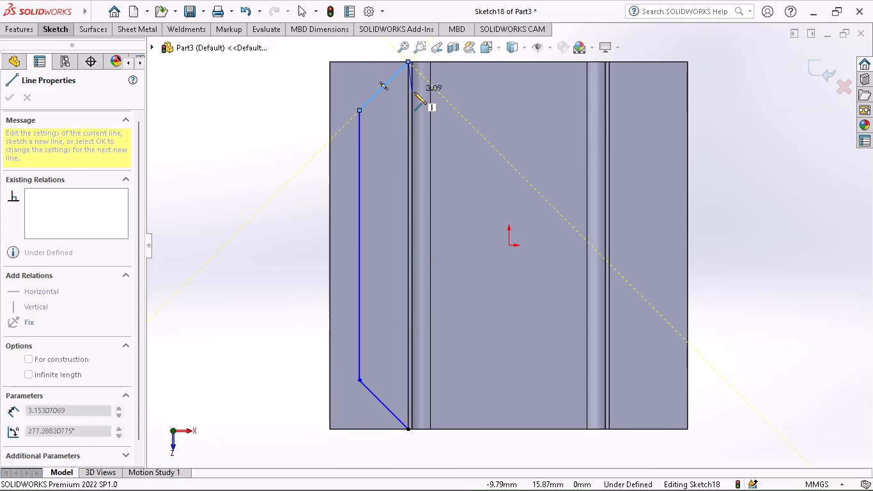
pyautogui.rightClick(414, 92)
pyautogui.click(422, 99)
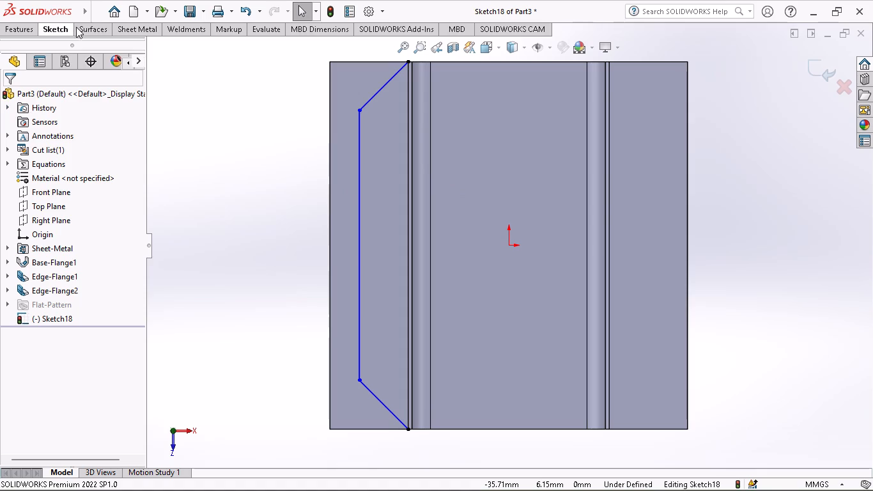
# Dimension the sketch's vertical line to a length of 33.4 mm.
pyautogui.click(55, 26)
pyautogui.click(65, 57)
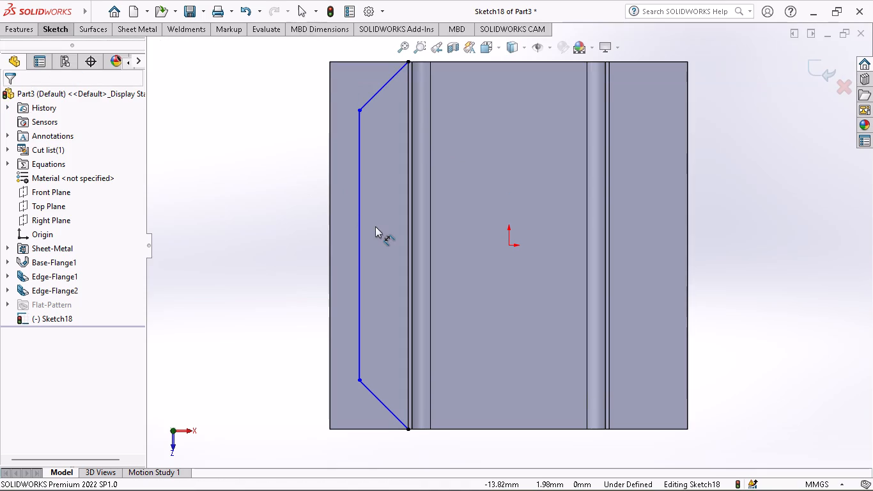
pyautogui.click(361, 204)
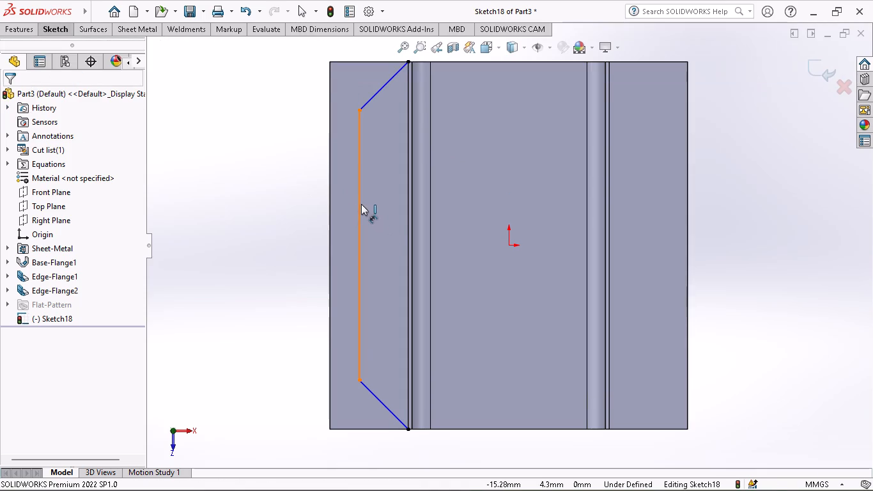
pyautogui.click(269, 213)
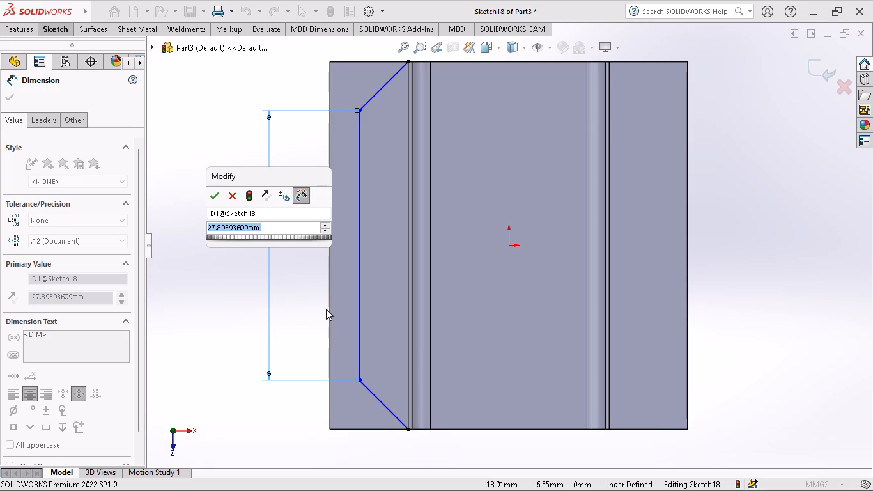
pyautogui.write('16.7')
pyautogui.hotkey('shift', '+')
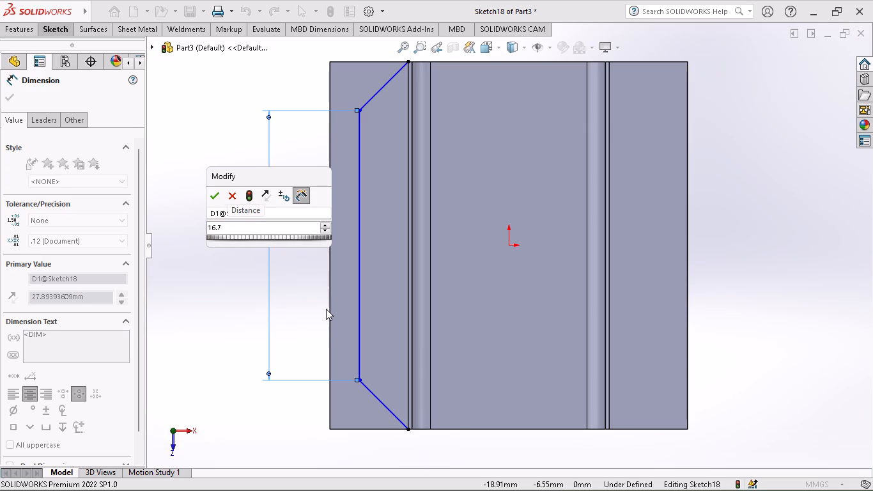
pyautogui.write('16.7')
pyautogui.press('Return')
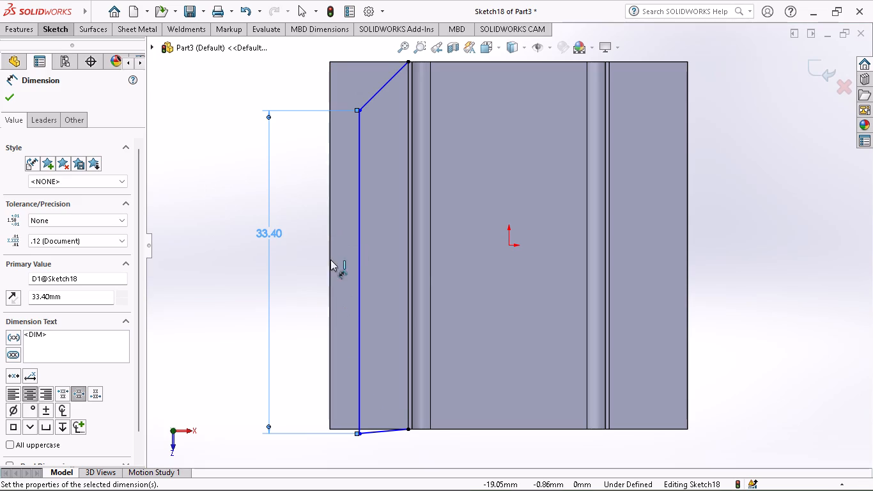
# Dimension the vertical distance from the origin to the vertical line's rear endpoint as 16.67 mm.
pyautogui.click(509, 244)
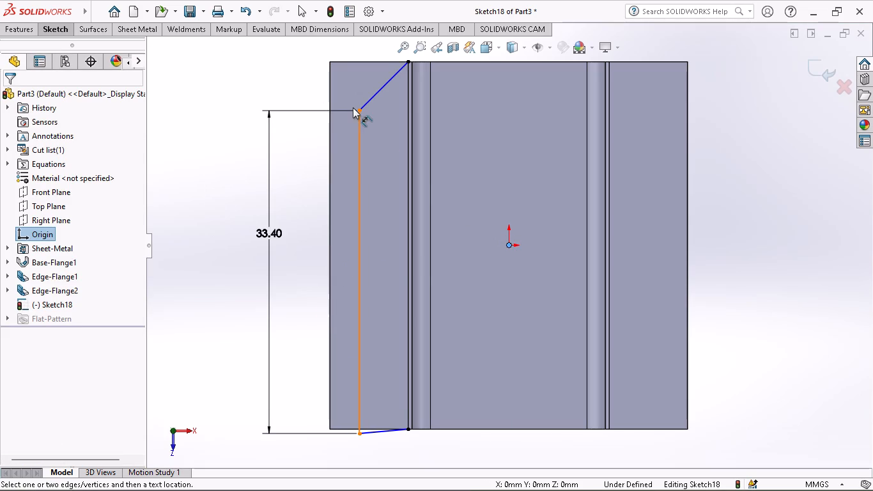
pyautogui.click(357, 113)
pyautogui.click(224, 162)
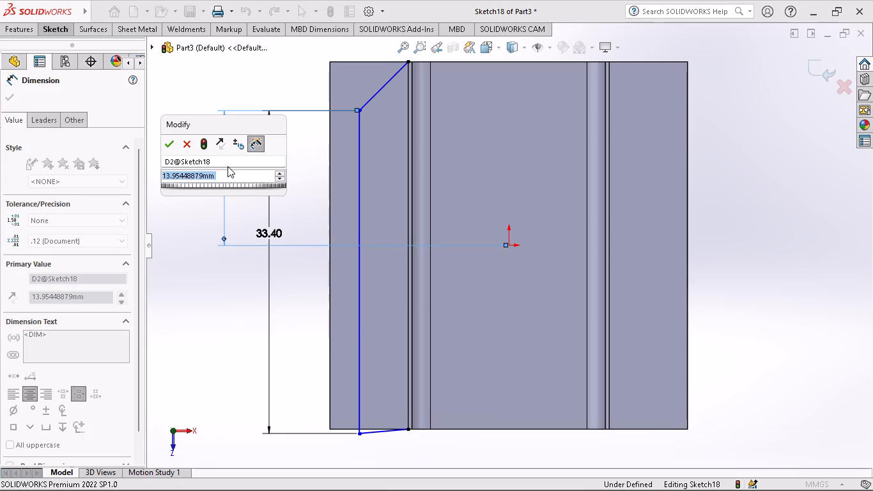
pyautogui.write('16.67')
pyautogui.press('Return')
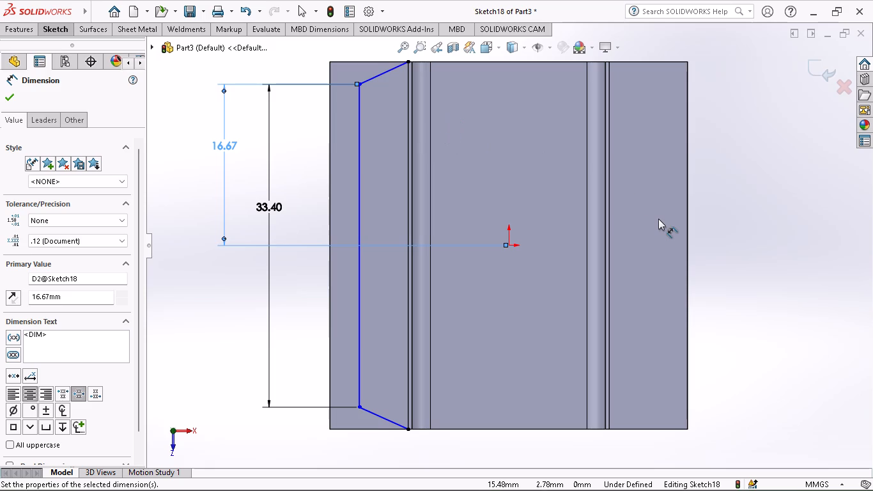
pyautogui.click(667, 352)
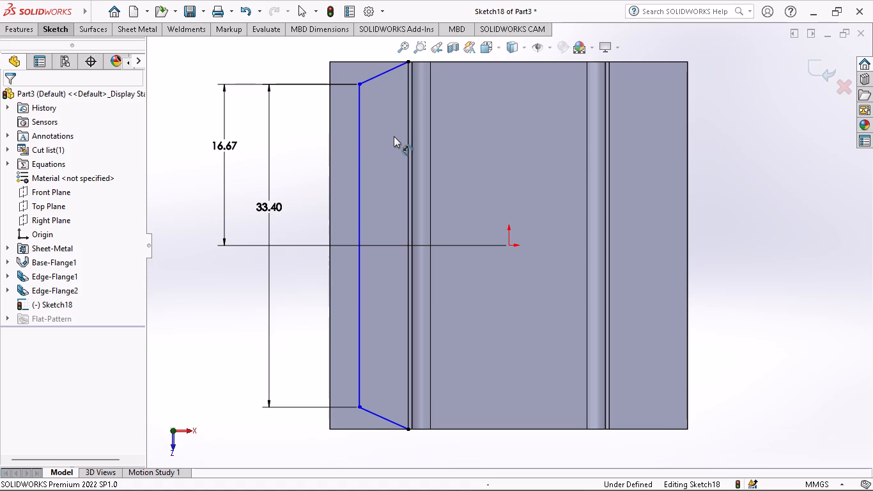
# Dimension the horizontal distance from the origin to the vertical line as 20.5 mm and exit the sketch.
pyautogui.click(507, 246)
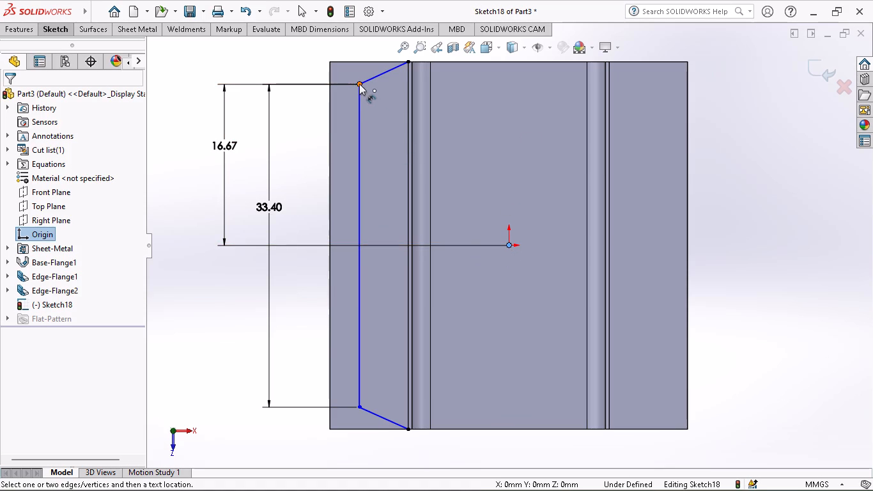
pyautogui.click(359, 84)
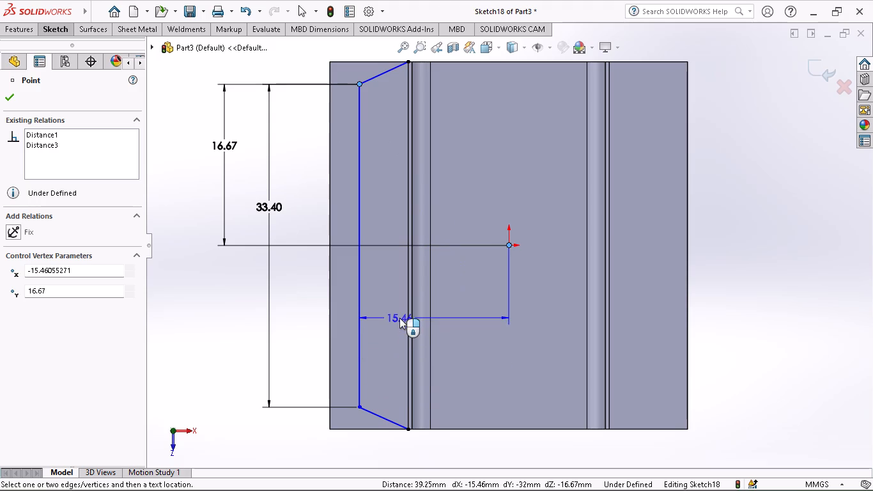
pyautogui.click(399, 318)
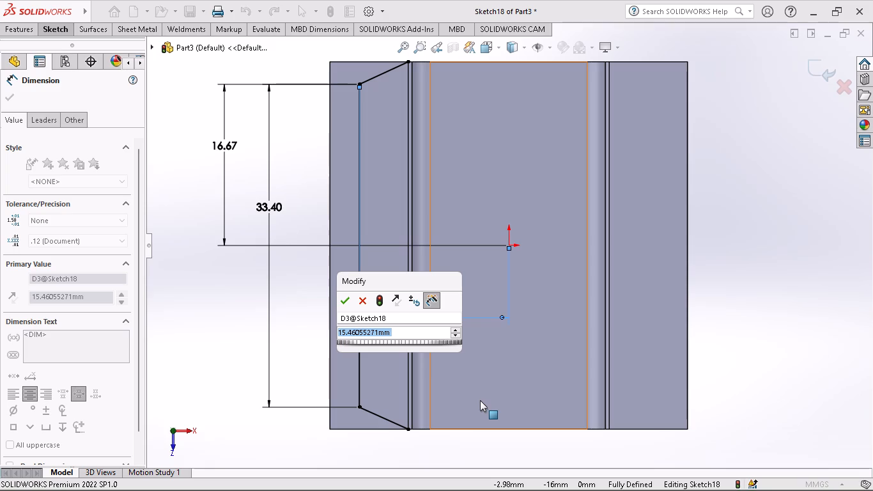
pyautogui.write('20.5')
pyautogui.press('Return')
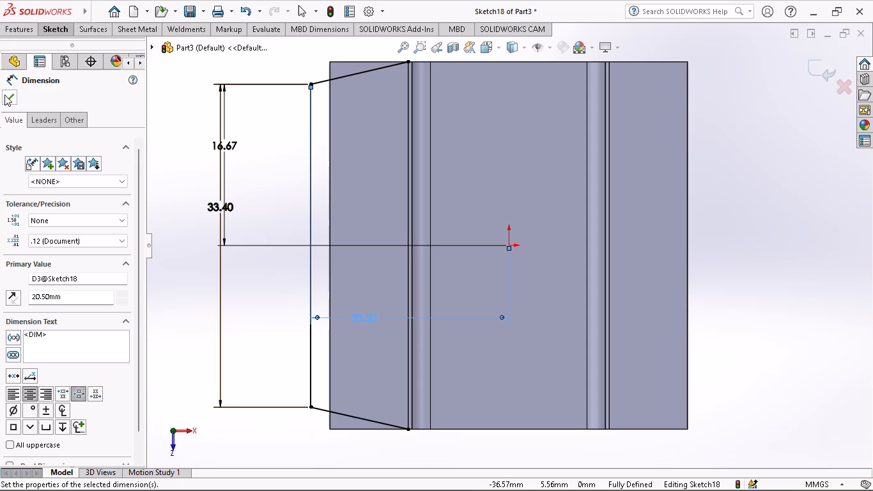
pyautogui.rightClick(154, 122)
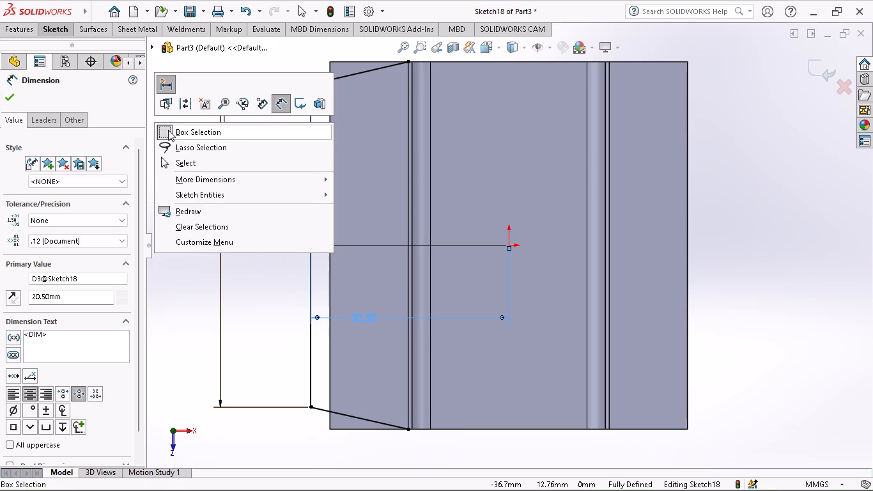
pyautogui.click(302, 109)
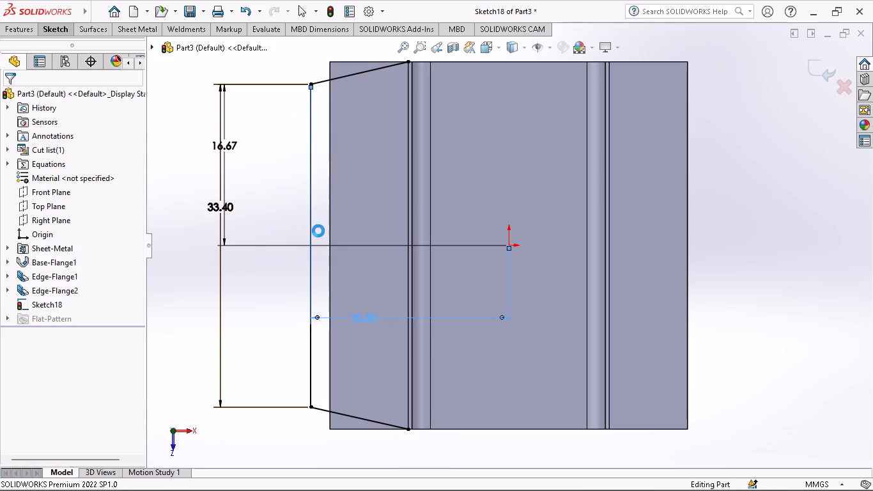
# Delete the foot sketch and the edge flange feature that forms both outward foot flanges.
pyautogui.rightClick(33, 299)
pyautogui.click(64, 305)
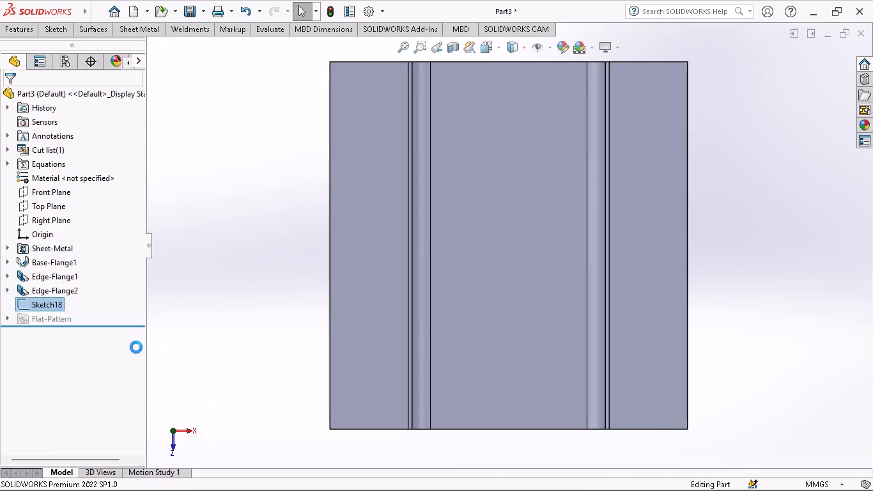
pyautogui.rightClick(52, 290)
pyautogui.click(77, 297)
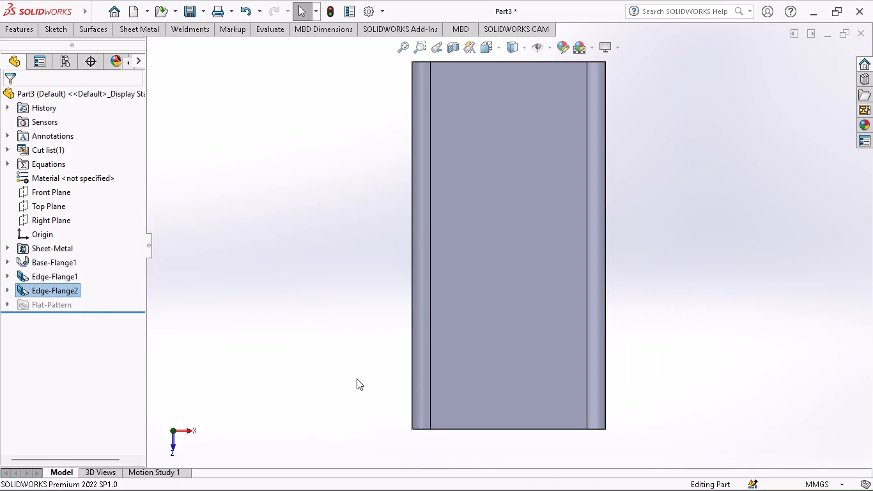
# Sketch an open trapezoid on one leg's bottom end face, extending outward from its outer corners, with the last slanted side about 12 mm long.
pyautogui.moveTo(413, 387); pyautogui.dragTo(424, 242, button='middle')
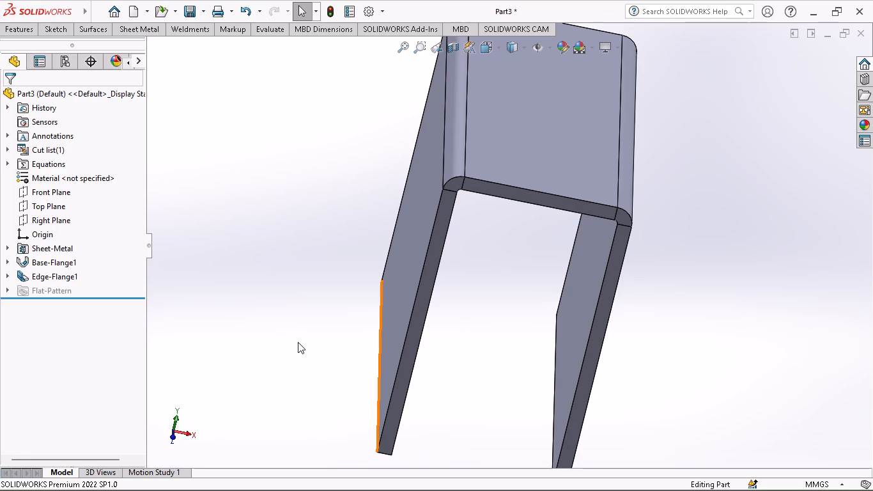
pyautogui.moveTo(298, 342); pyautogui.dragTo(307, 323, button='middle')
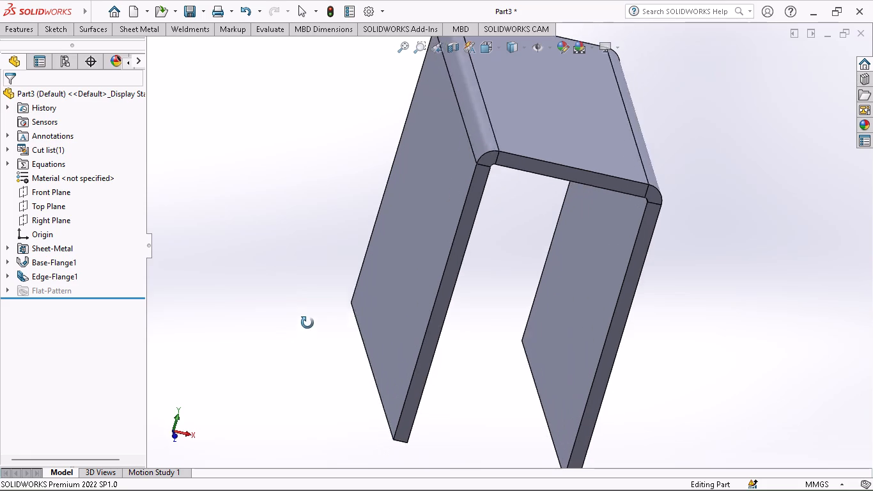
pyautogui.moveTo(307, 323); pyautogui.dragTo(325, 239, button='middle')
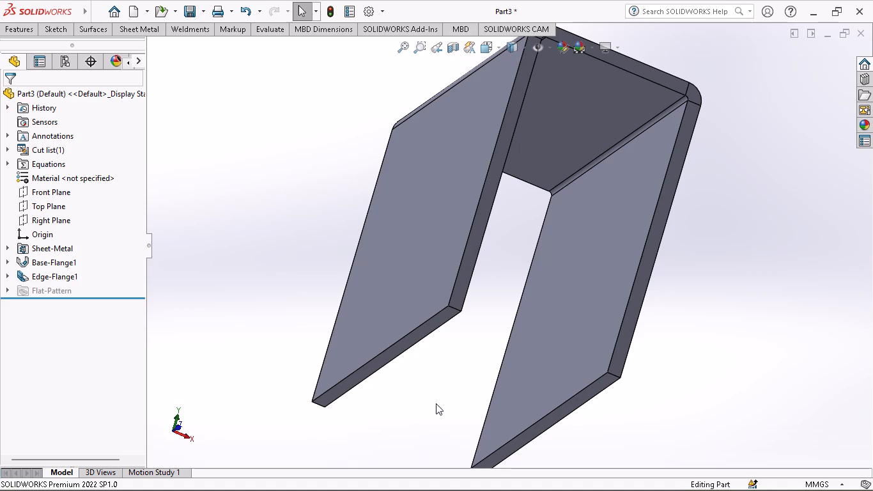
pyautogui.click(397, 348)
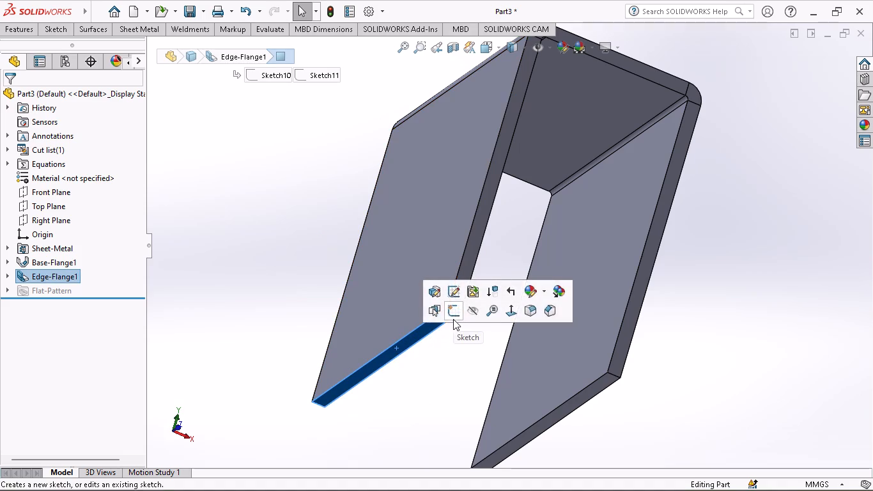
pyautogui.click(453, 318)
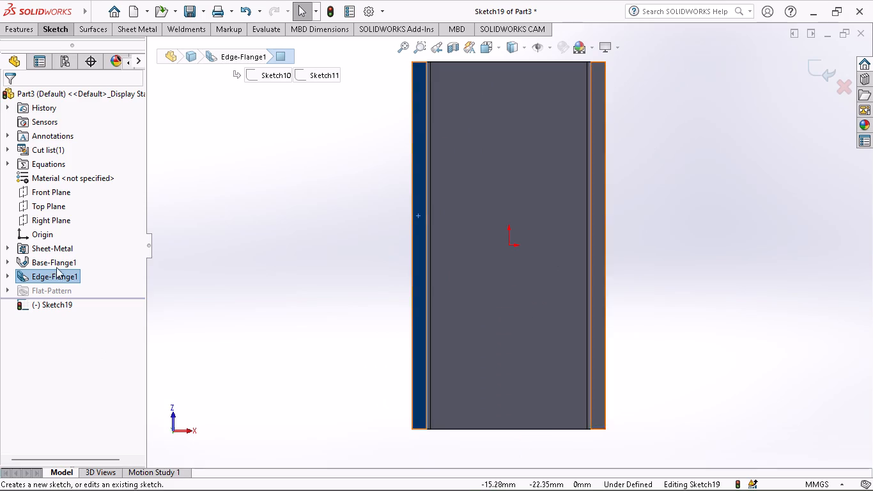
pyautogui.click(45, 30)
pyautogui.click(75, 48)
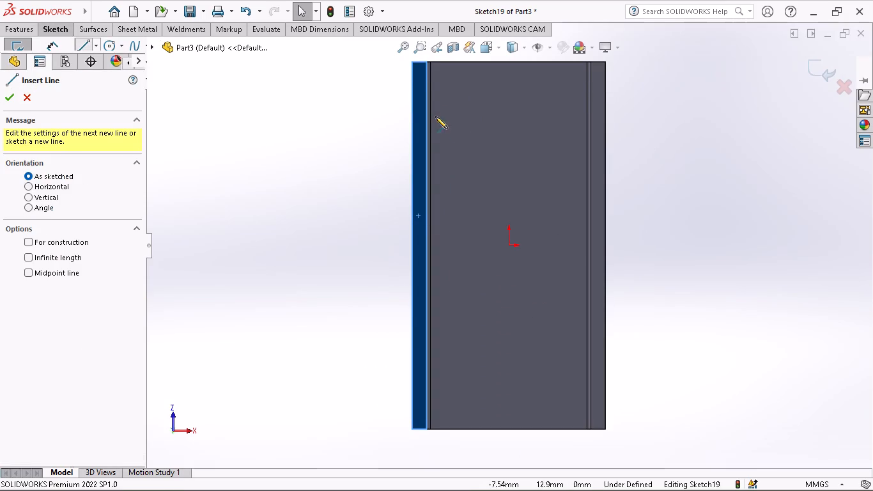
pyautogui.click(413, 63)
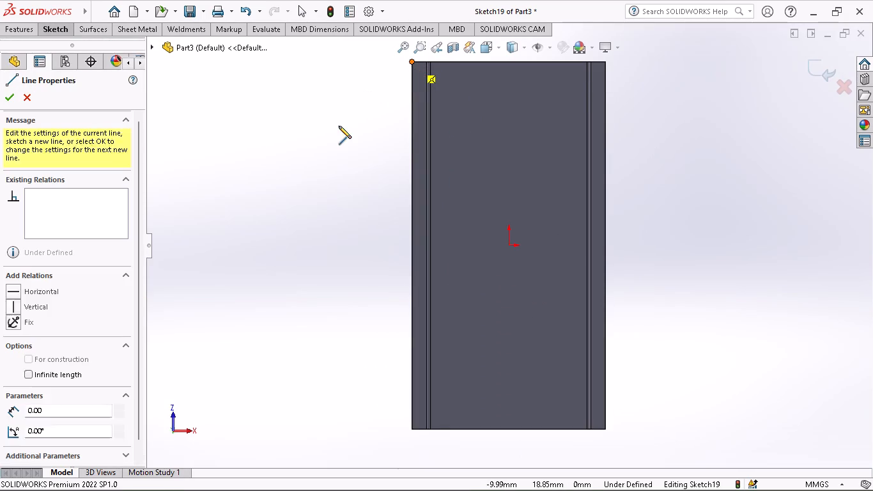
pyautogui.click(310, 123)
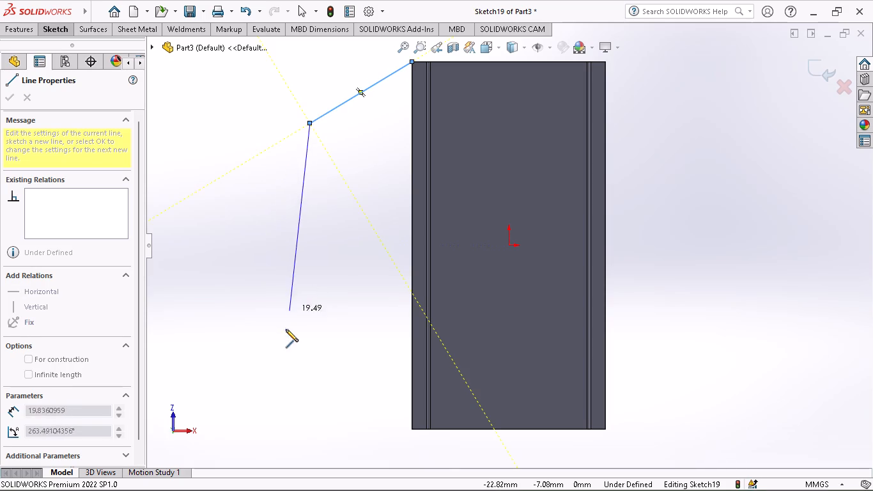
pyautogui.click(311, 375)
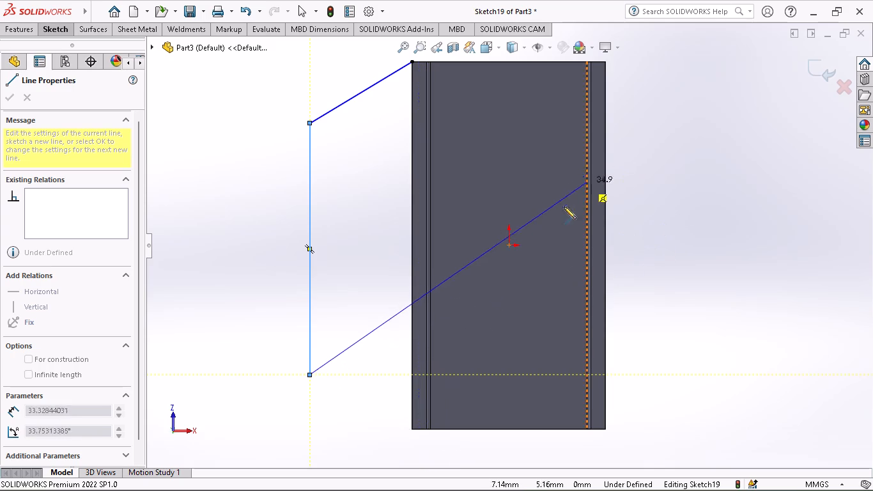
pyautogui.click(411, 429)
pyautogui.rightClick(411, 429)
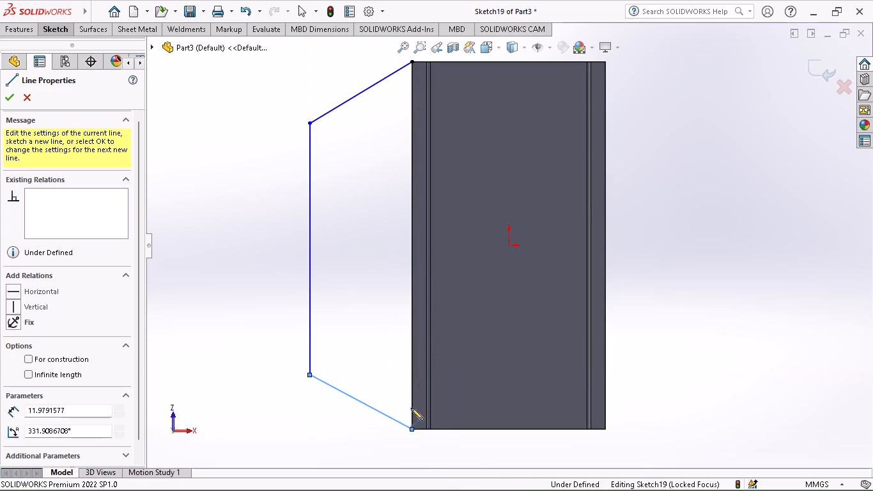
pyautogui.rightClick(394, 351)
pyautogui.click(403, 338)
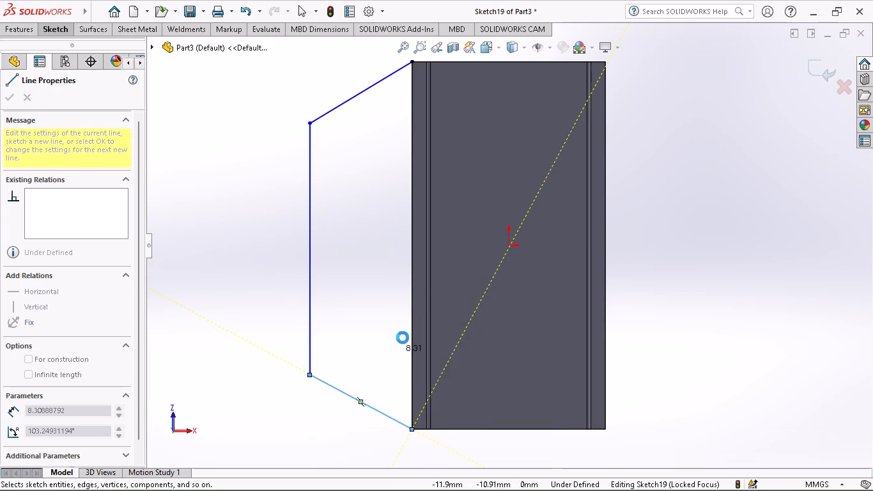
# Dimension the length of the trapezoid's outer vertical line as 33.4 mm.
pyautogui.click(60, 28)
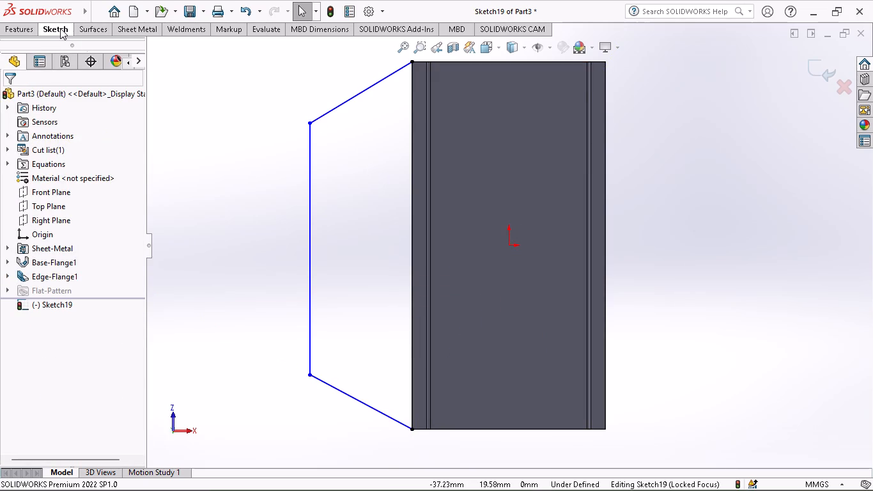
pyautogui.click(56, 65)
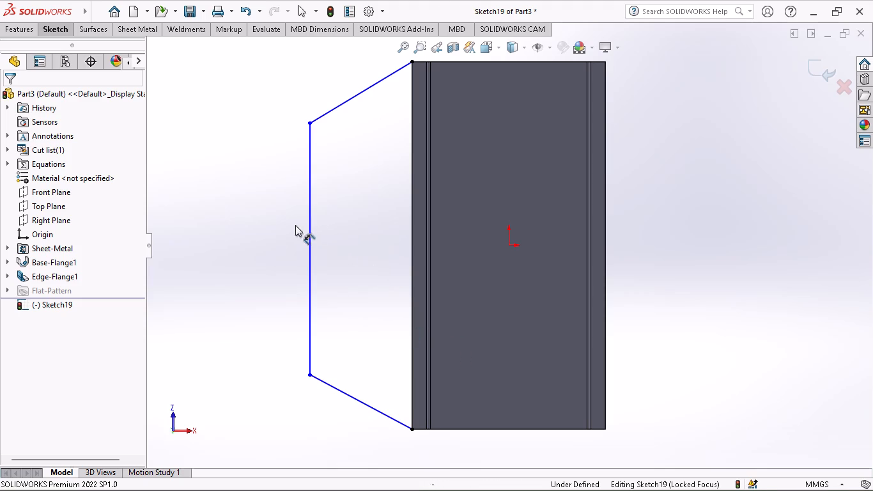
pyautogui.click(313, 240)
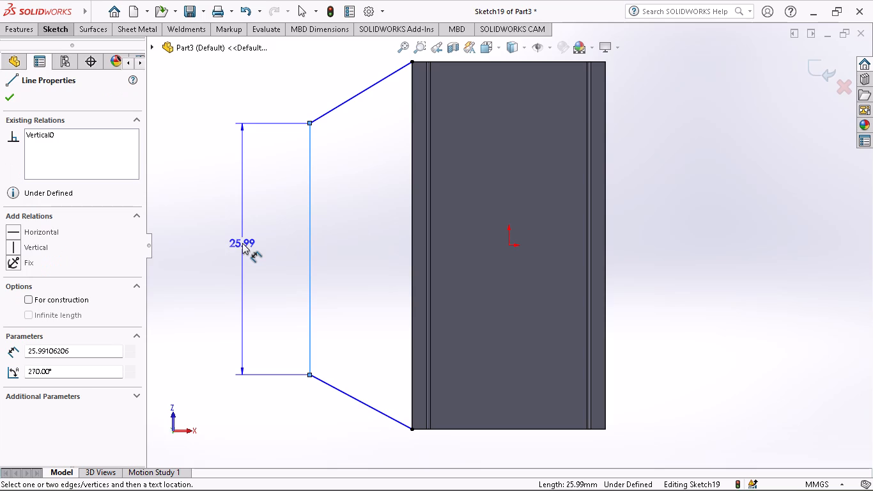
pyautogui.click(242, 243)
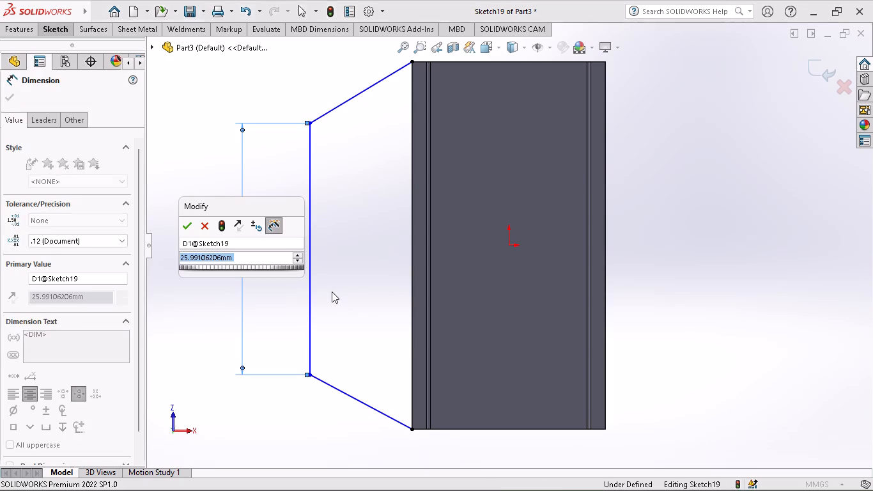
pyautogui.write('16.7')
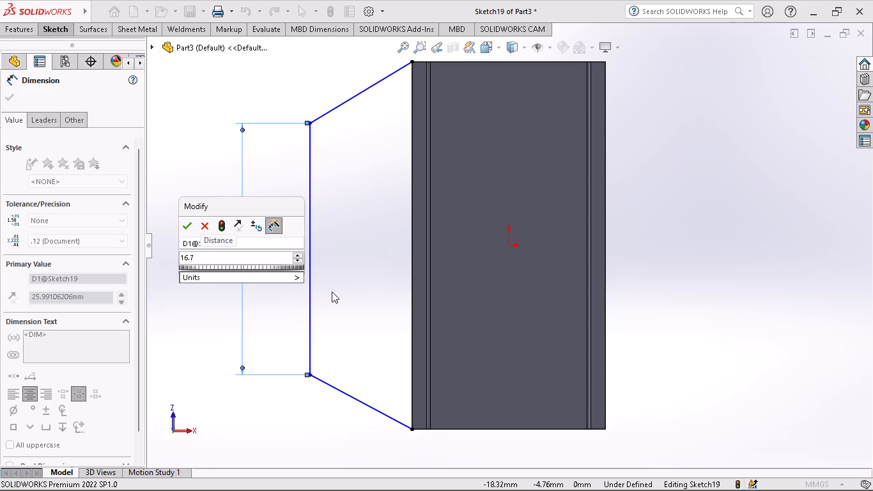
pyautogui.write('+16.7')
pyautogui.press('Return')
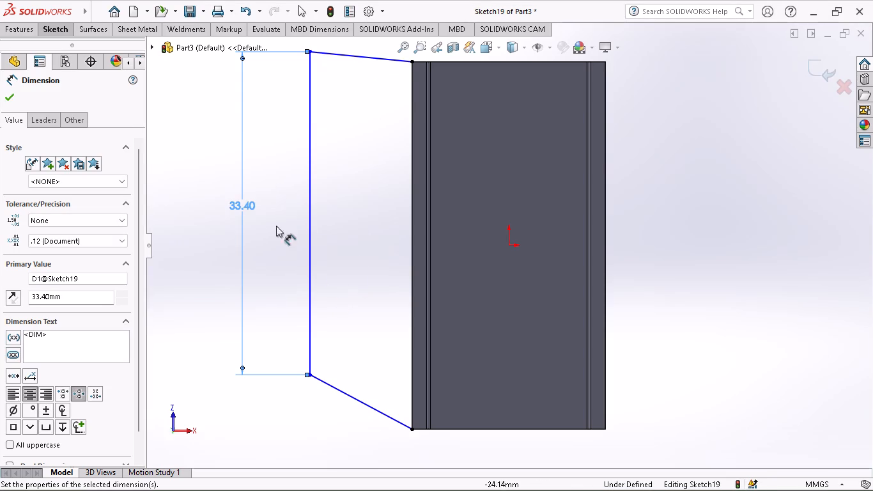
# Dimension the vertical distance from the origin to the outer line's rear (-Z) endpoint as 16.7 mm.
pyautogui.click(509, 246)
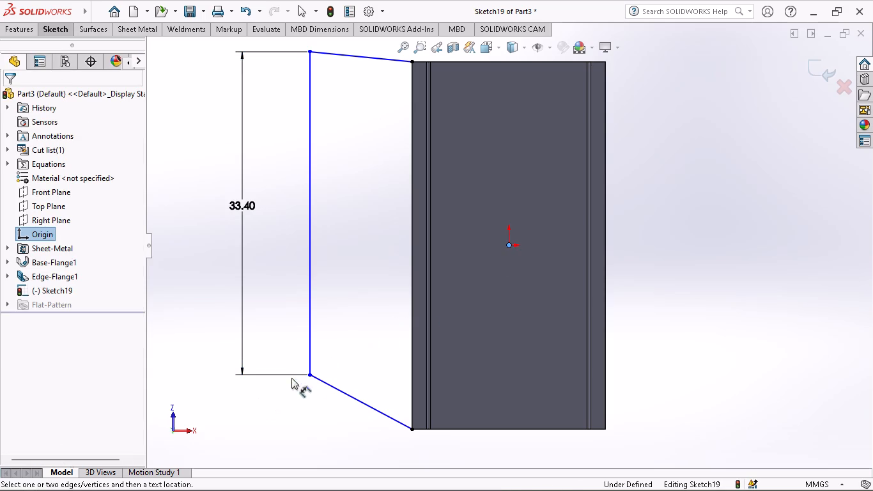
pyautogui.click(308, 373)
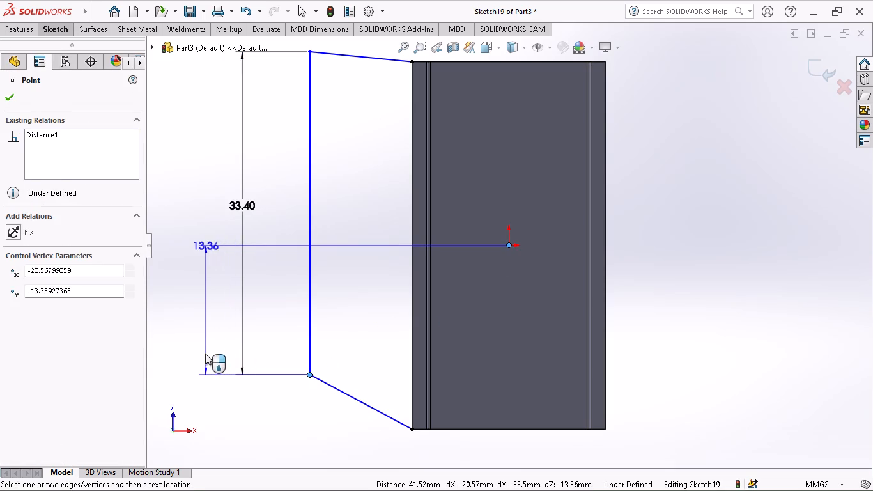
pyautogui.click(205, 354)
pyautogui.write('16.7')
pyautogui.press('Return')
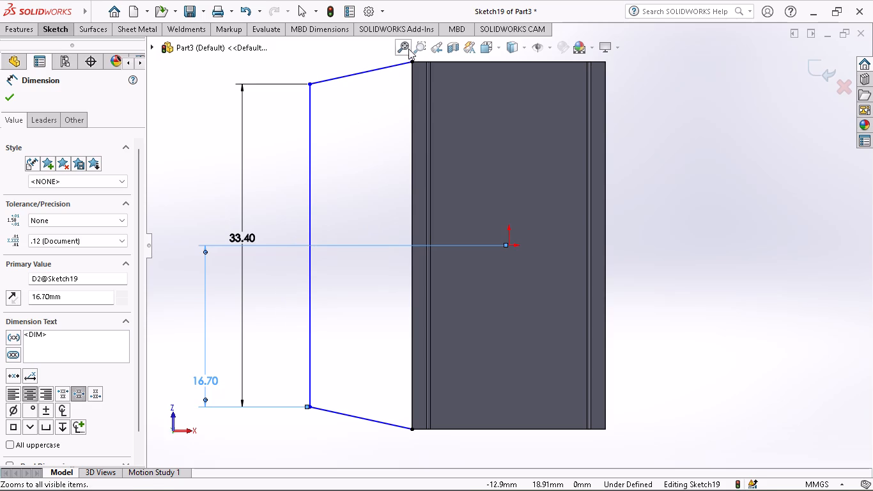
# Dimension the horizontal distance from the origin to the outer line's front (+Z) endpoint as 20.5 mm.
pyautogui.click(313, 87)
pyautogui.click(509, 247)
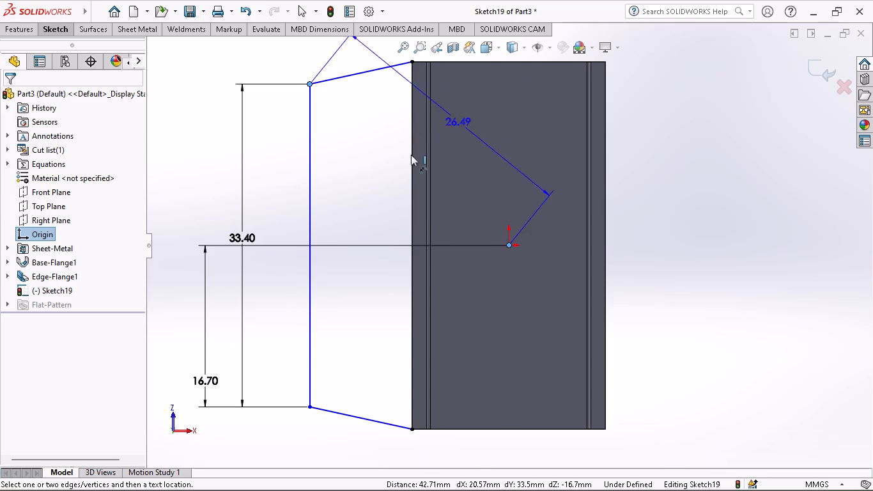
pyautogui.click(441, 371)
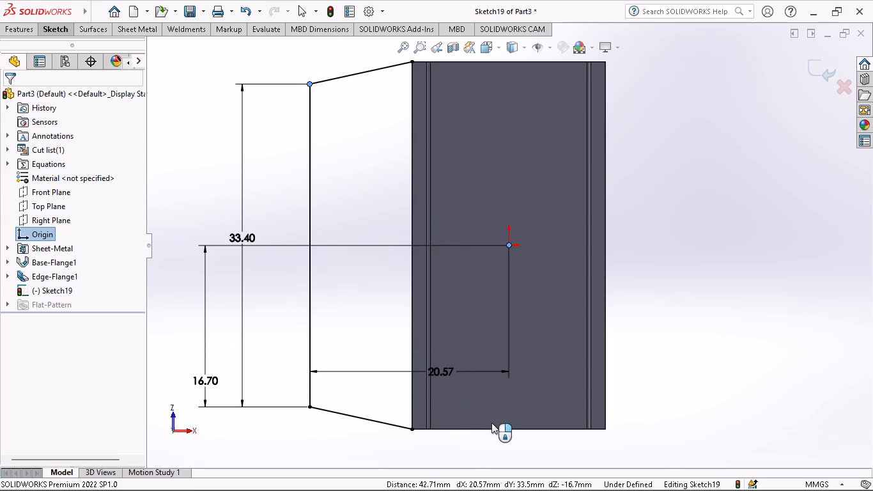
pyautogui.press('2')
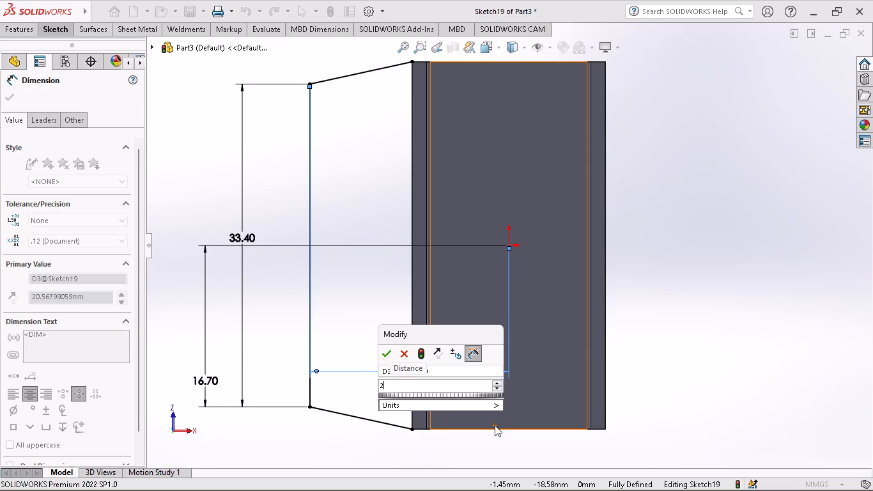
pyautogui.write('0.5')
pyautogui.press('Return')
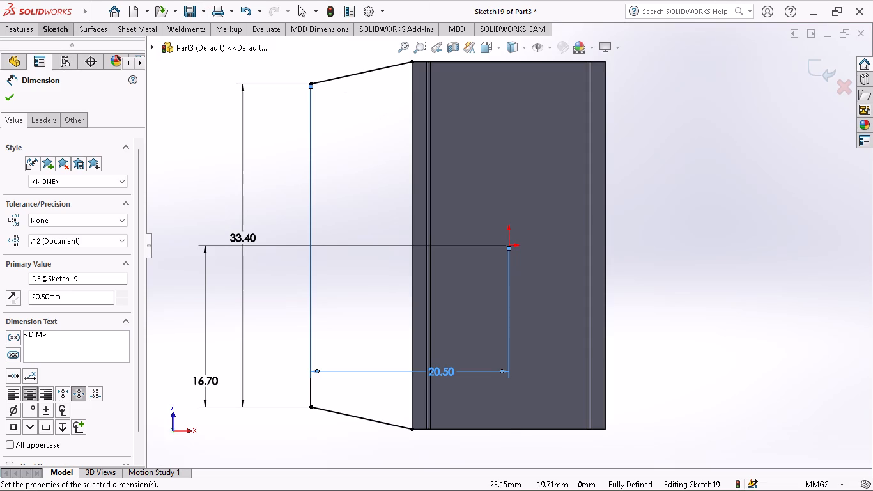
# Round both outer corners of the trapezoid with 4 mm sketch fillets.
pyautogui.click(61, 24)
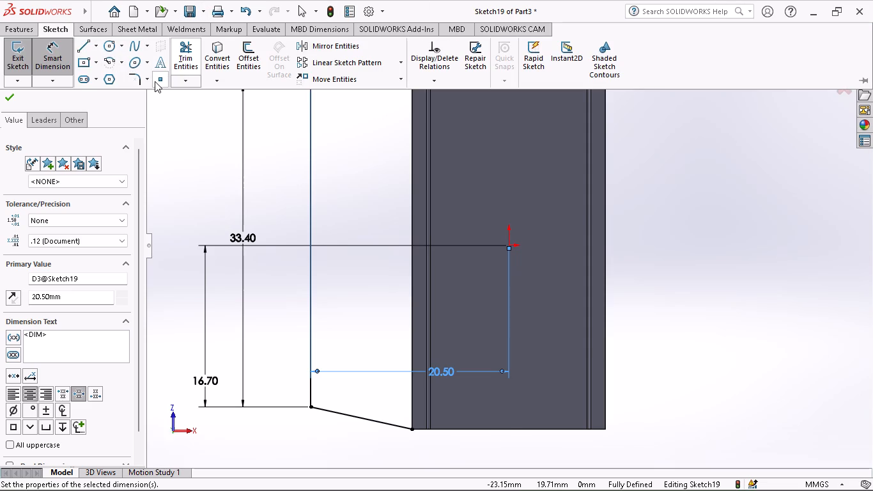
pyautogui.click(139, 77)
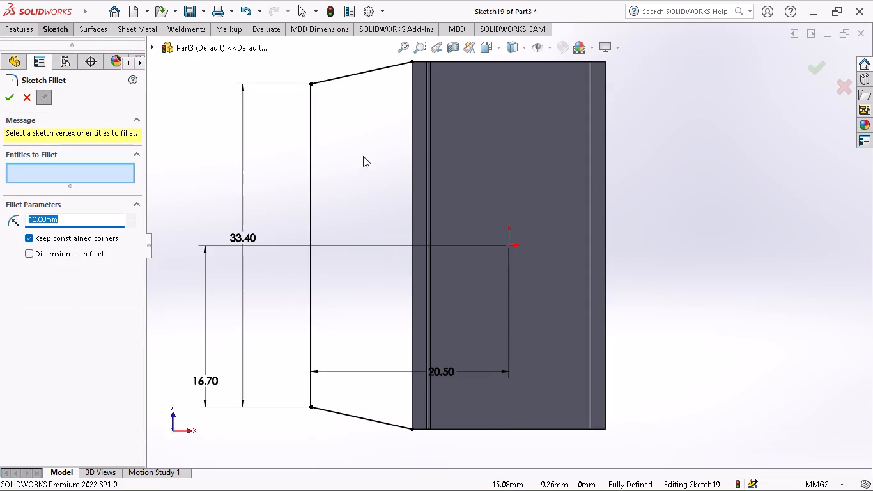
pyautogui.click(339, 75)
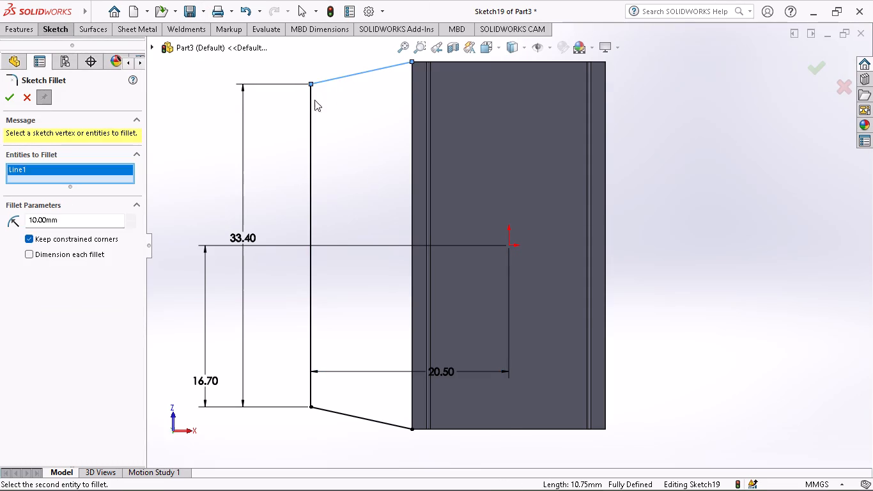
pyautogui.click(313, 110)
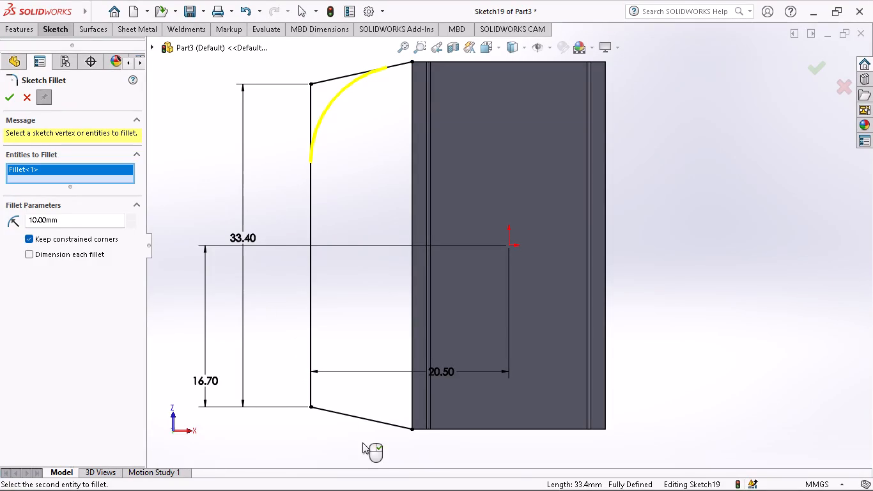
pyautogui.click(359, 413)
pyautogui.click(357, 419)
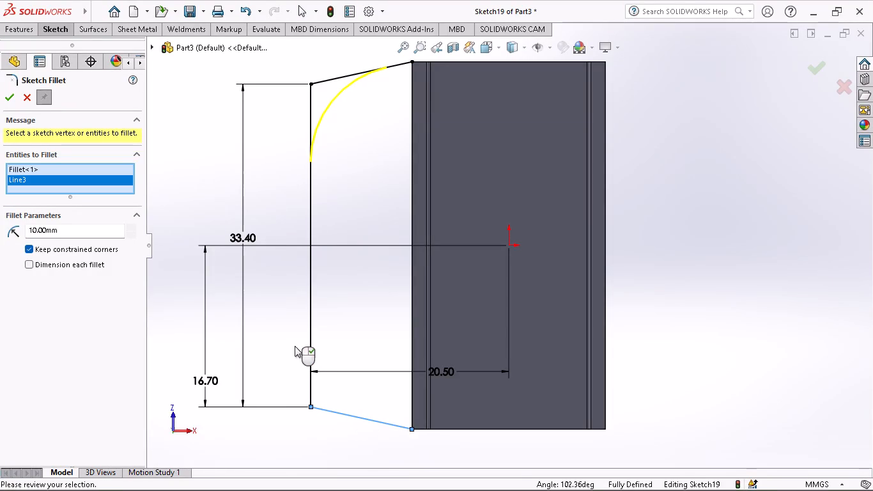
pyautogui.click(311, 343)
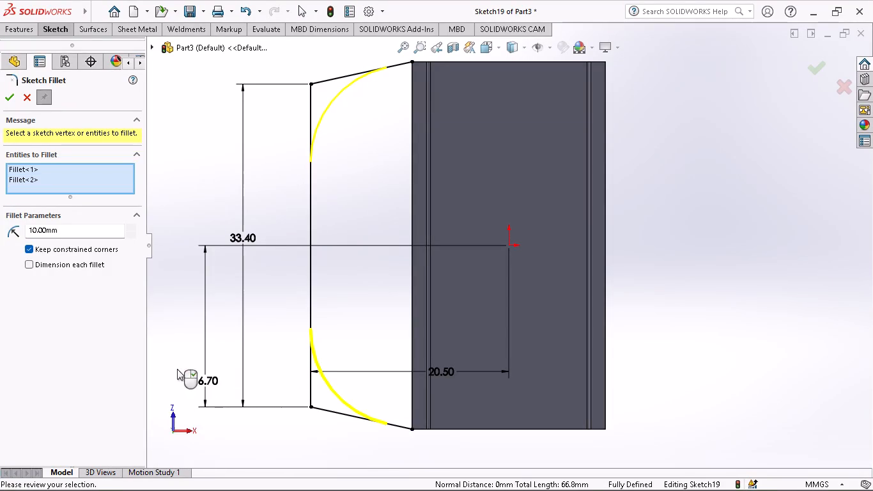
pyautogui.moveTo(86, 236); pyautogui.dragTo(0, 261)
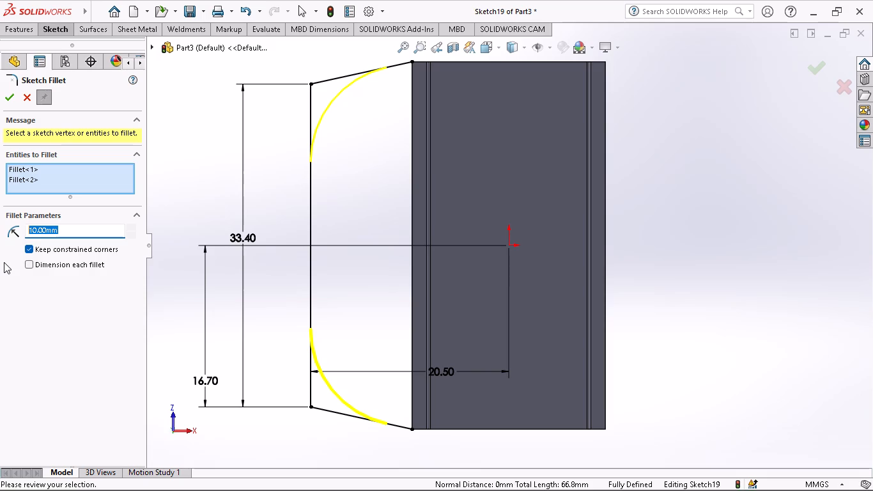
pyautogui.press('4')
pyautogui.press('Return')
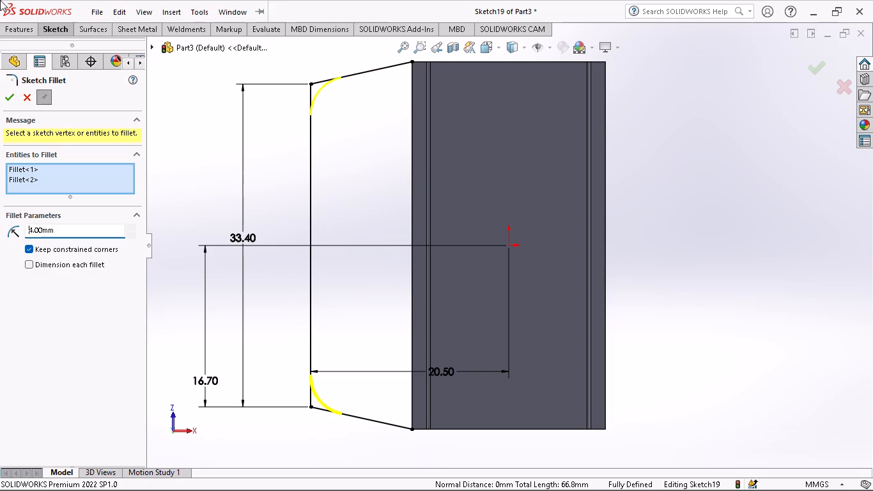
pyautogui.click(5, 94)
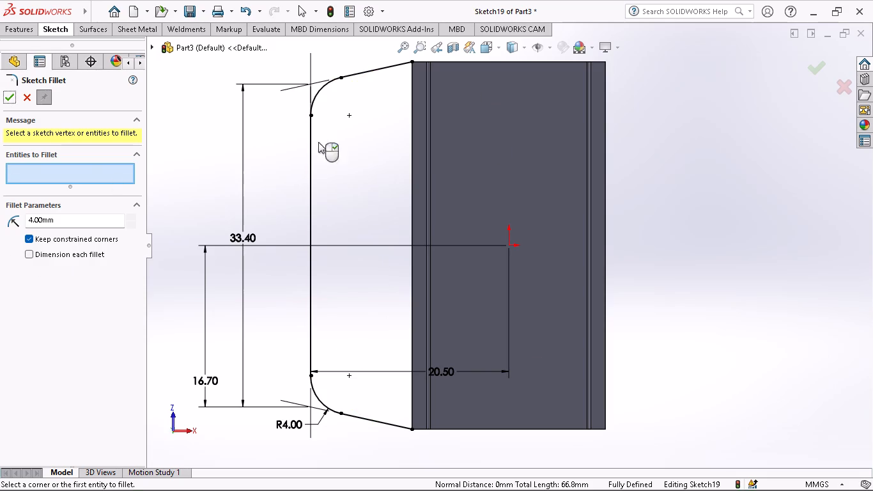
# Sketch a circle on each fillet's centre point, radius about 1.24 mm at the front and about 2.17 mm at the rear.
pyautogui.click(43, 33)
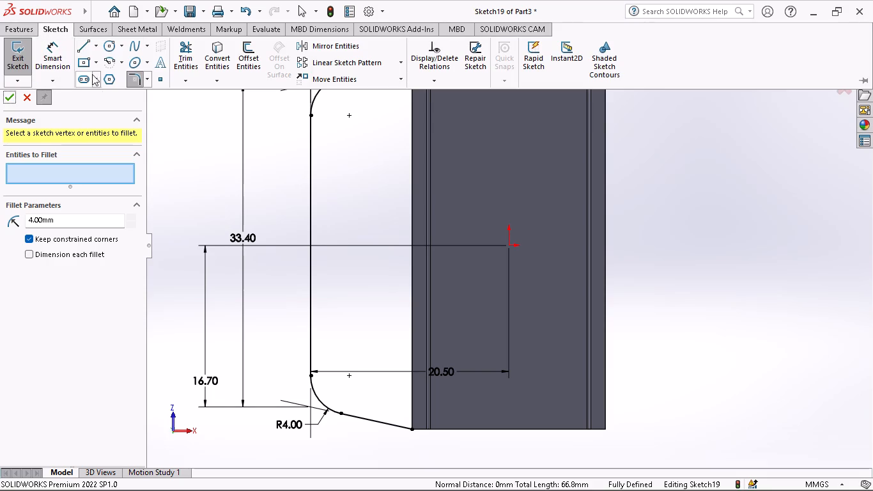
pyautogui.click(111, 48)
pyautogui.click(346, 116)
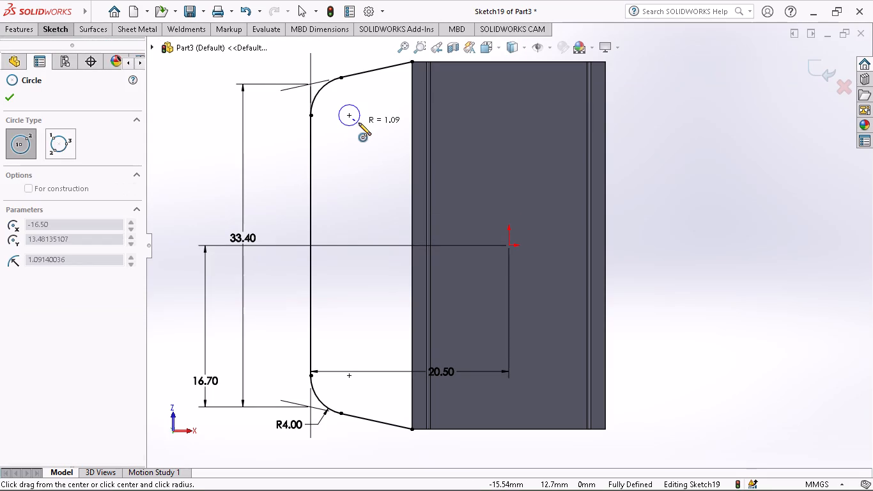
pyautogui.click(359, 123)
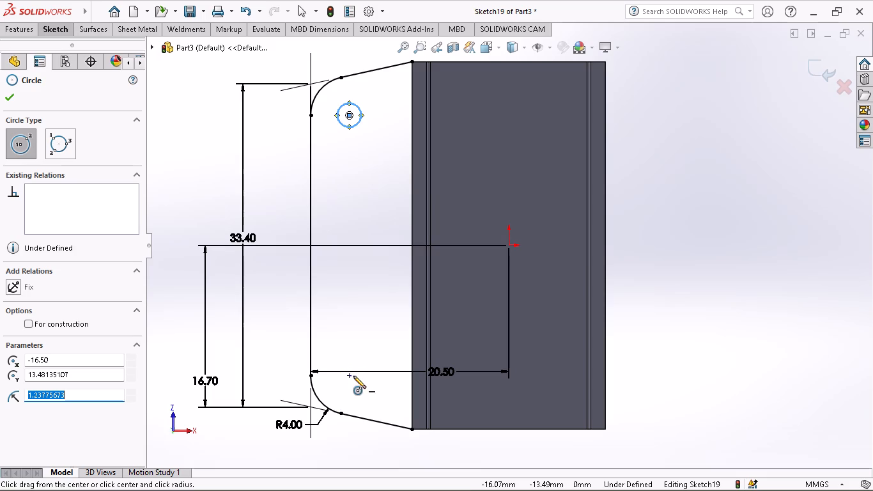
pyautogui.click(347, 373)
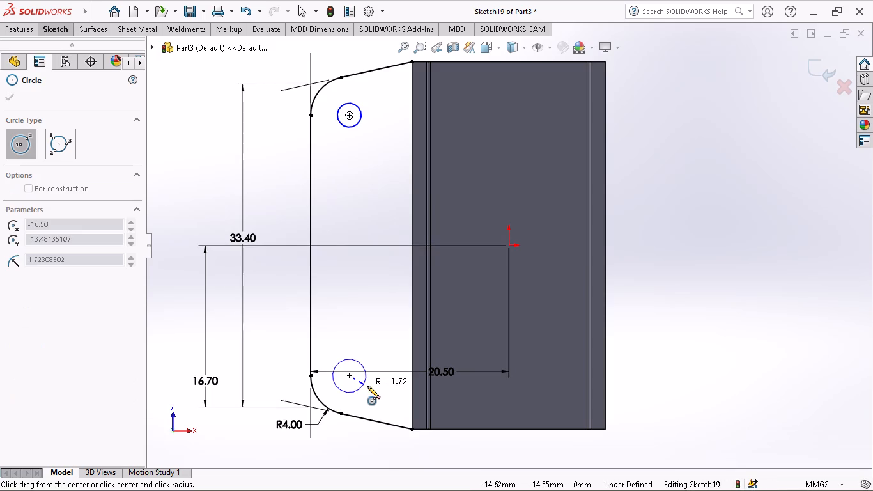
pyautogui.click(367, 386)
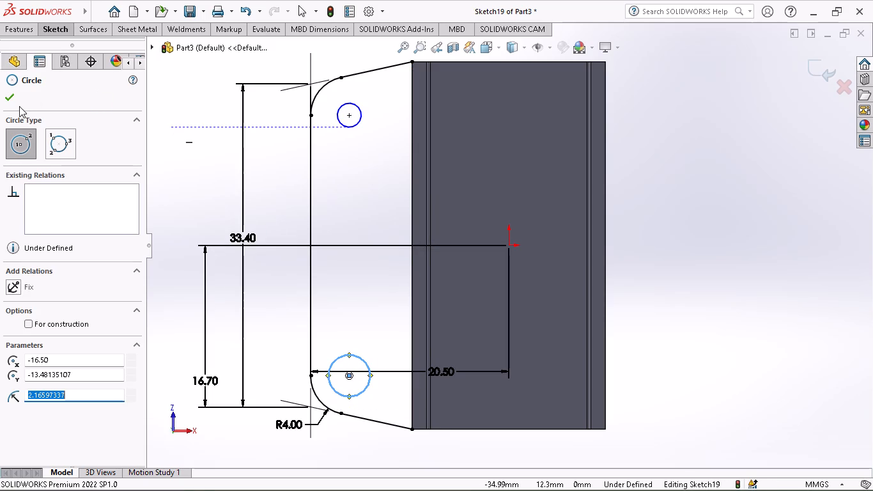
# Dimension the front (+Z) circle's diameter as 3 mm and leave the dimension command.
pyautogui.click(54, 33)
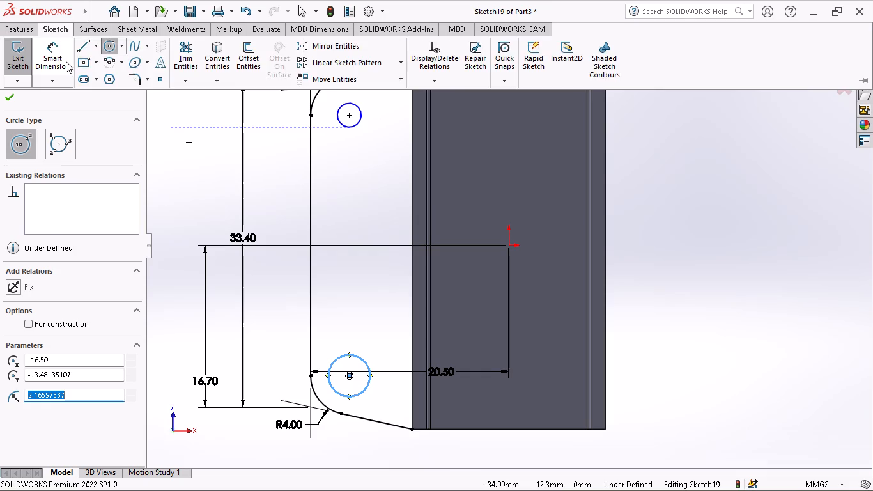
pyautogui.click(66, 61)
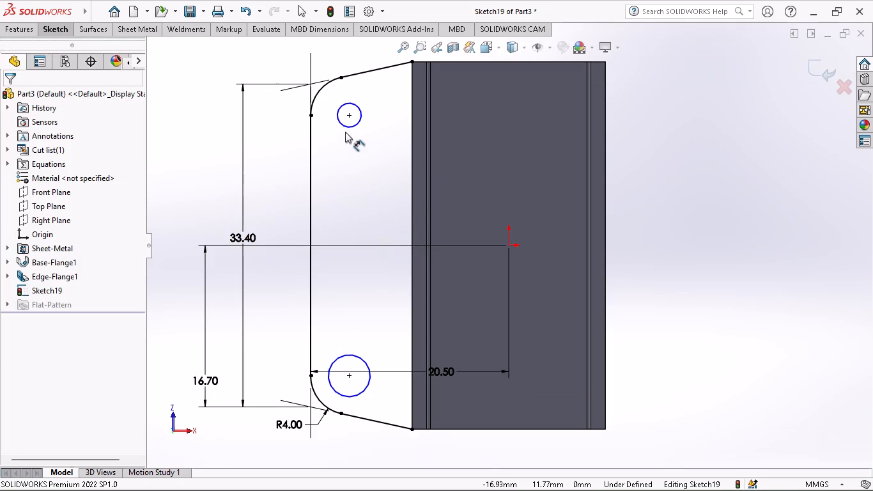
pyautogui.click(346, 126)
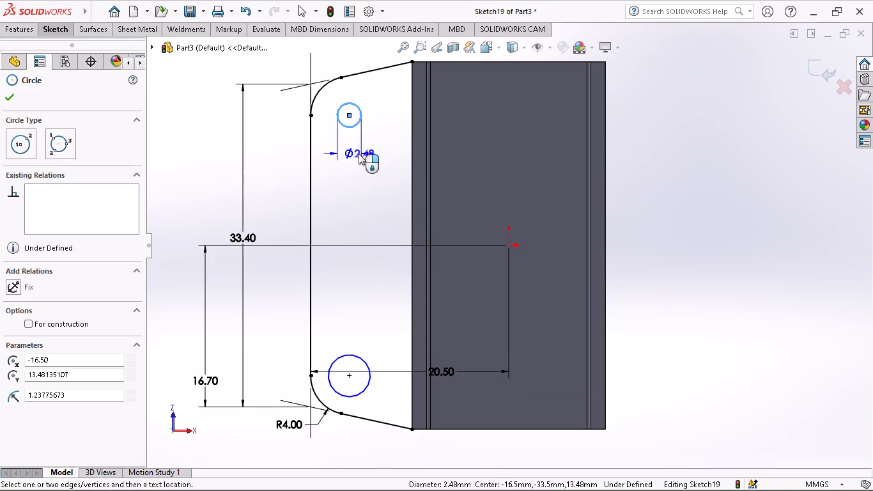
pyautogui.click(359, 153)
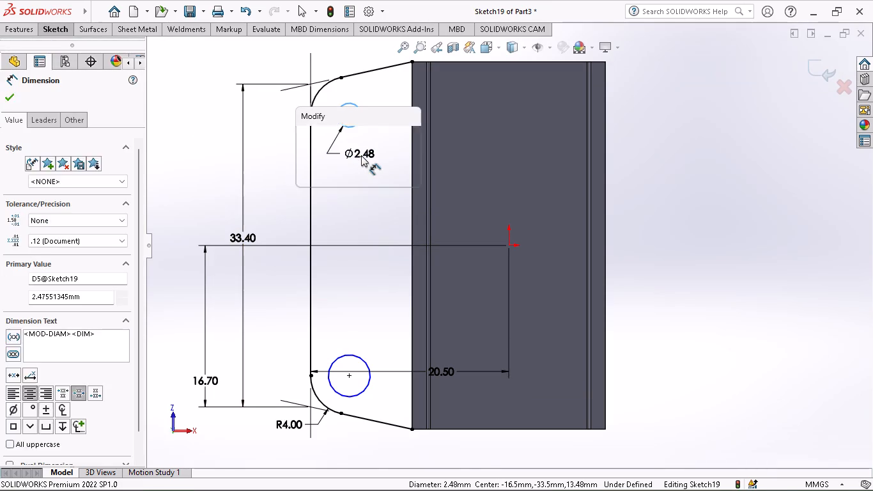
pyautogui.press('3')
pyautogui.press('Return')
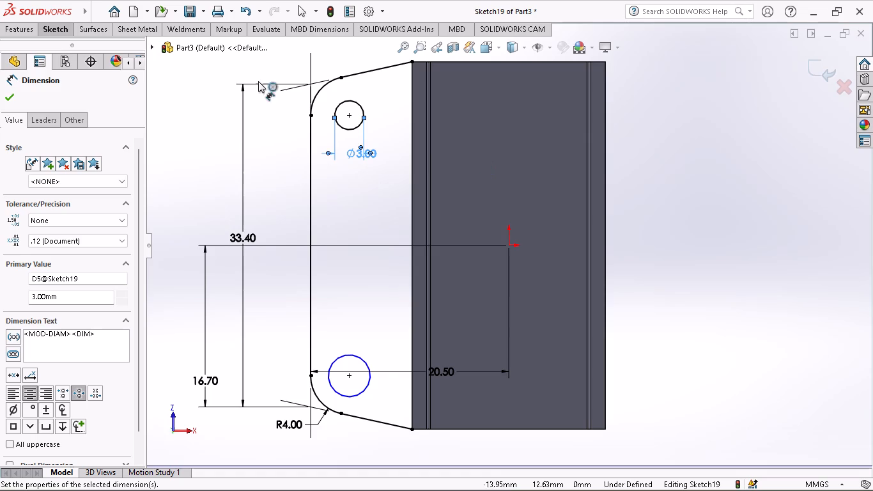
pyautogui.press('Escape')
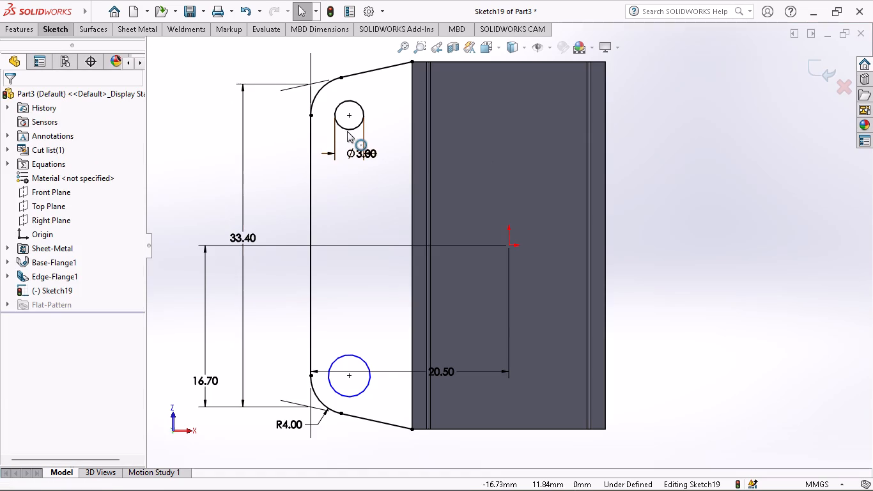
# Make the rear circle equal to the 3 mm front (+Z) circle.
pyautogui.keyDown('shift'); pyautogui.click(347, 131); pyautogui.keyUp('shift')
pyautogui.keyDown('shift'); pyautogui.click(353, 354); pyautogui.keyUp('shift')
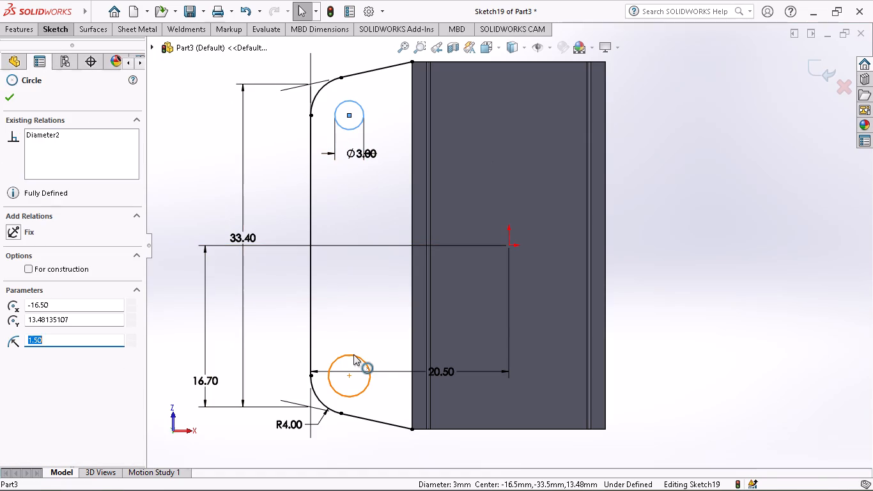
pyautogui.click(24, 353)
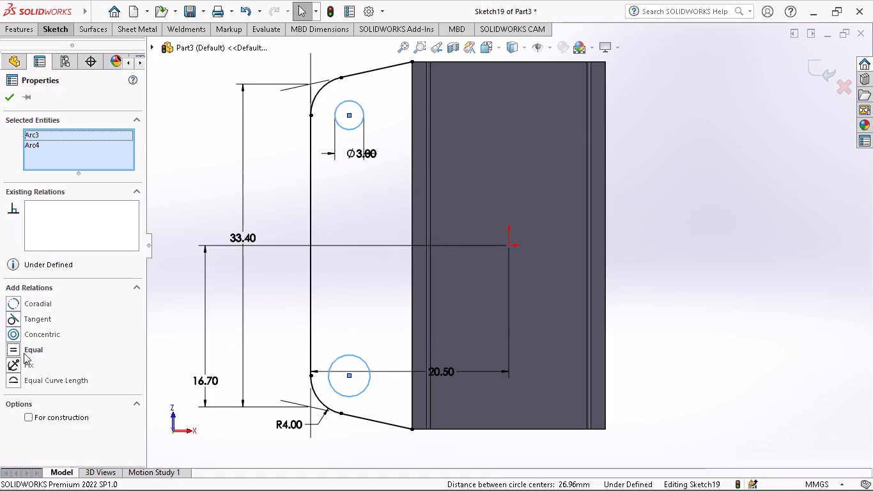
pyautogui.click(3, 97)
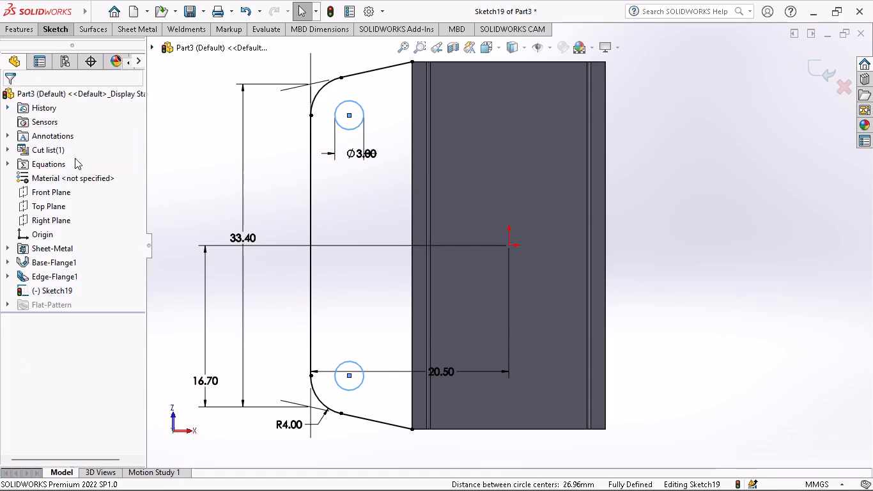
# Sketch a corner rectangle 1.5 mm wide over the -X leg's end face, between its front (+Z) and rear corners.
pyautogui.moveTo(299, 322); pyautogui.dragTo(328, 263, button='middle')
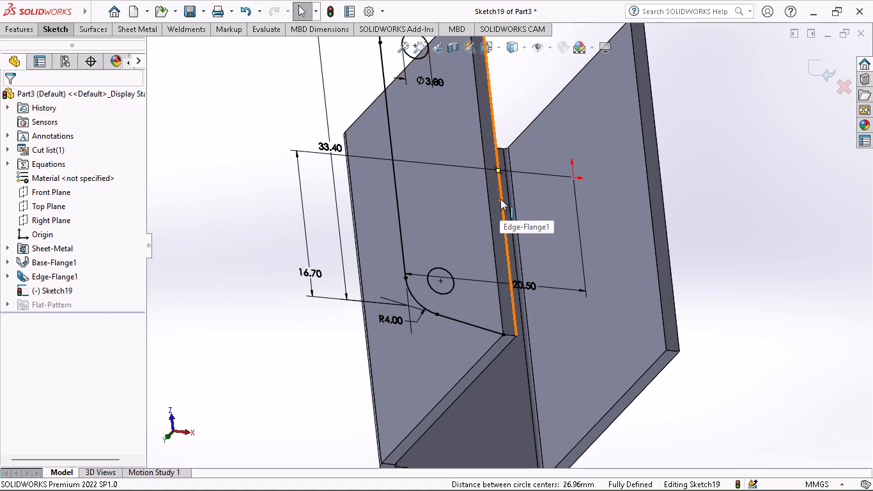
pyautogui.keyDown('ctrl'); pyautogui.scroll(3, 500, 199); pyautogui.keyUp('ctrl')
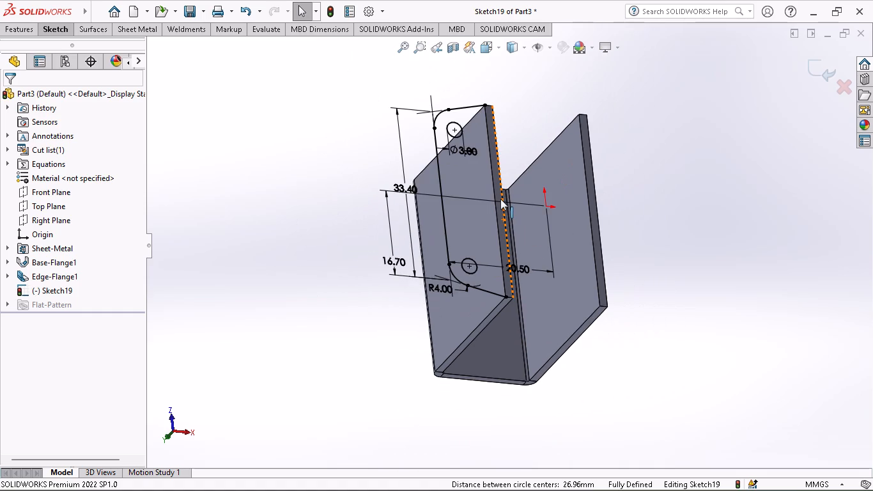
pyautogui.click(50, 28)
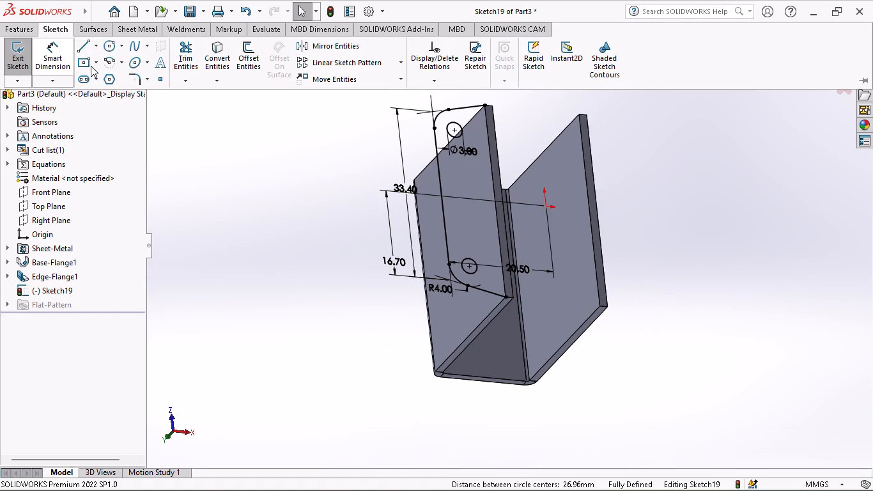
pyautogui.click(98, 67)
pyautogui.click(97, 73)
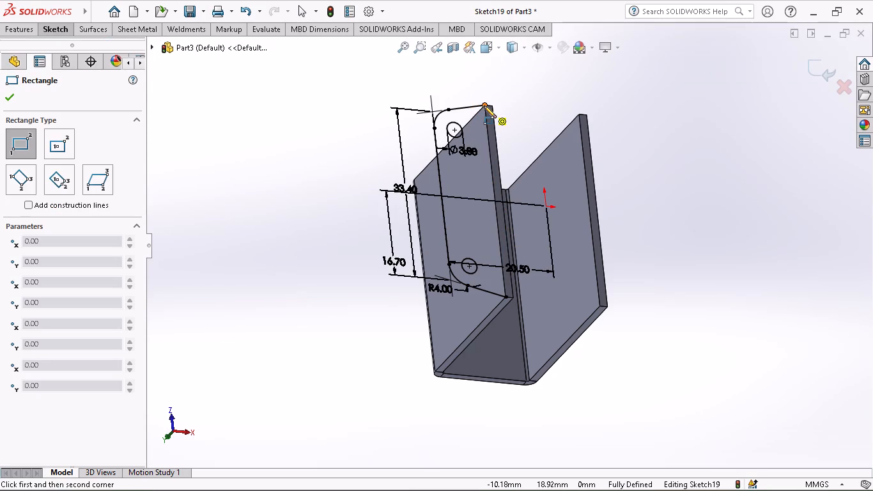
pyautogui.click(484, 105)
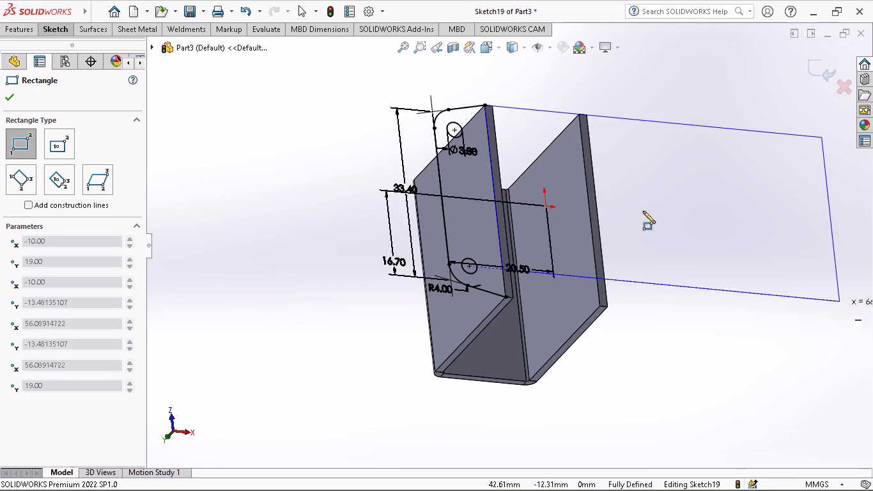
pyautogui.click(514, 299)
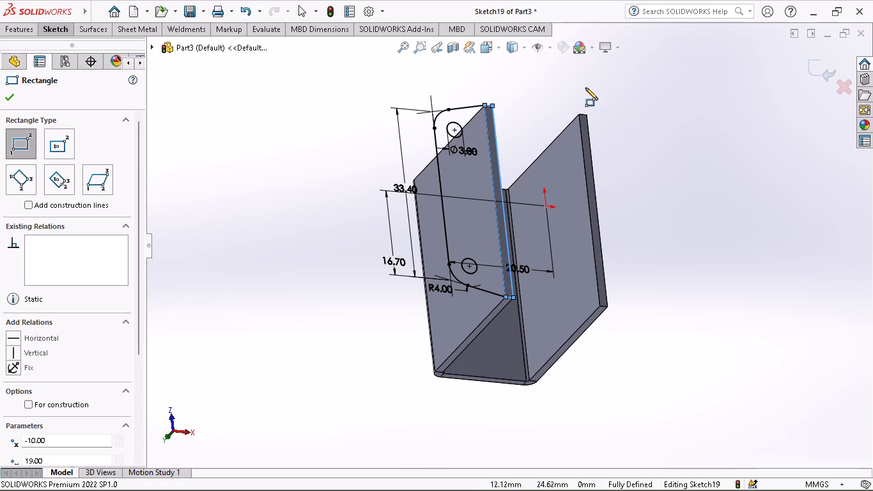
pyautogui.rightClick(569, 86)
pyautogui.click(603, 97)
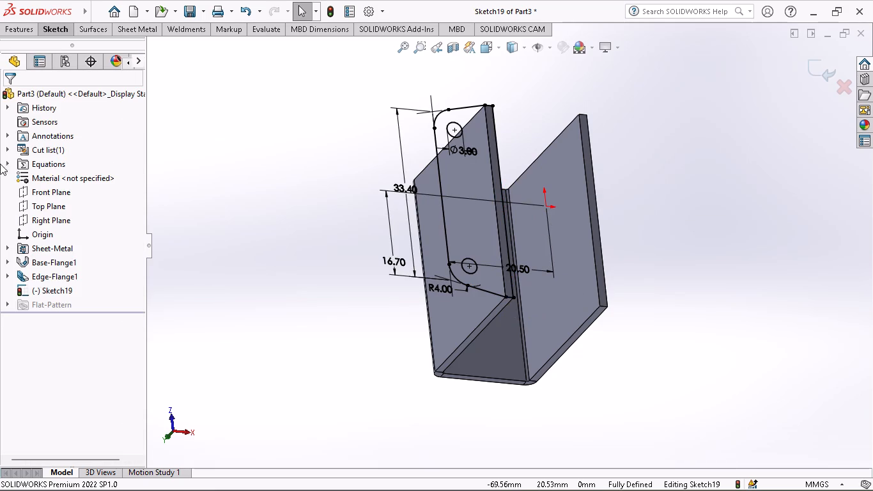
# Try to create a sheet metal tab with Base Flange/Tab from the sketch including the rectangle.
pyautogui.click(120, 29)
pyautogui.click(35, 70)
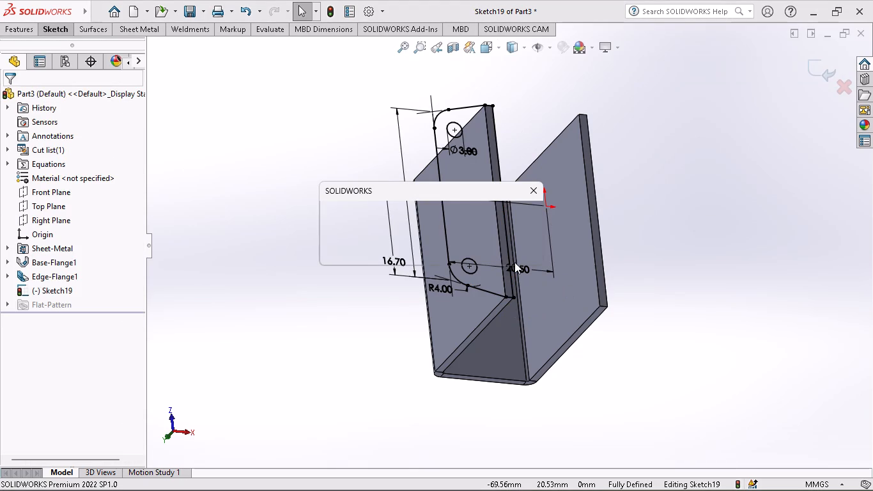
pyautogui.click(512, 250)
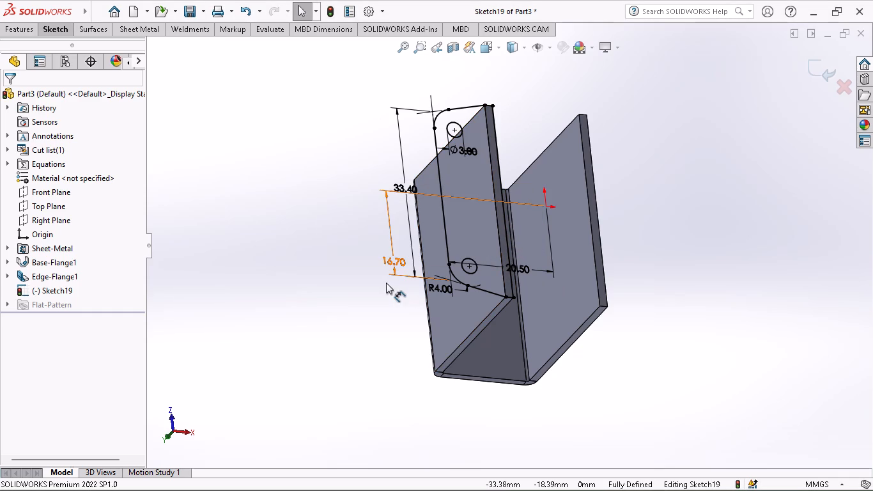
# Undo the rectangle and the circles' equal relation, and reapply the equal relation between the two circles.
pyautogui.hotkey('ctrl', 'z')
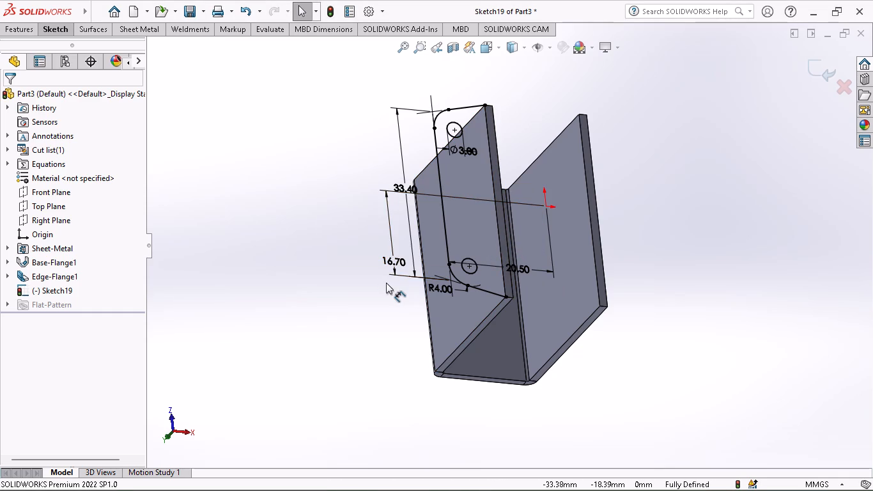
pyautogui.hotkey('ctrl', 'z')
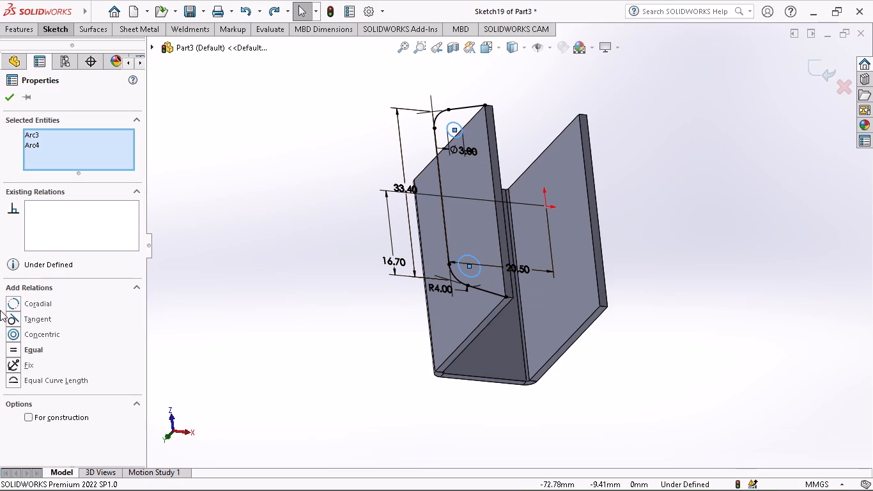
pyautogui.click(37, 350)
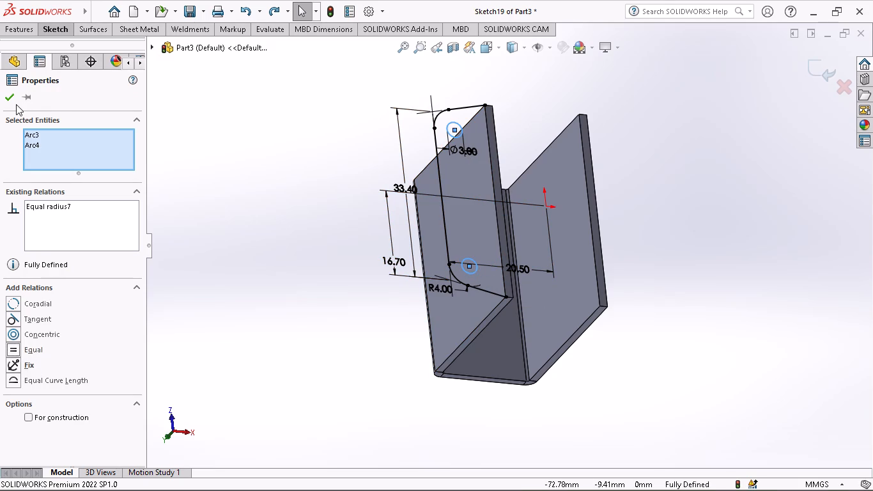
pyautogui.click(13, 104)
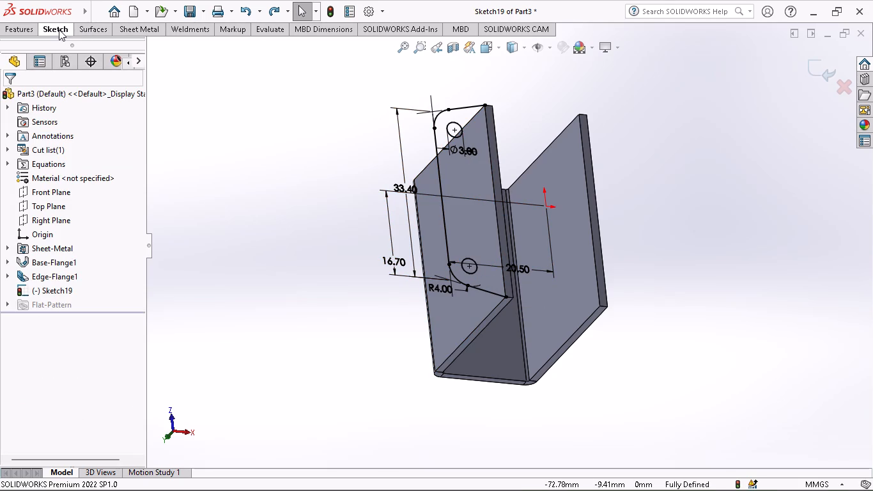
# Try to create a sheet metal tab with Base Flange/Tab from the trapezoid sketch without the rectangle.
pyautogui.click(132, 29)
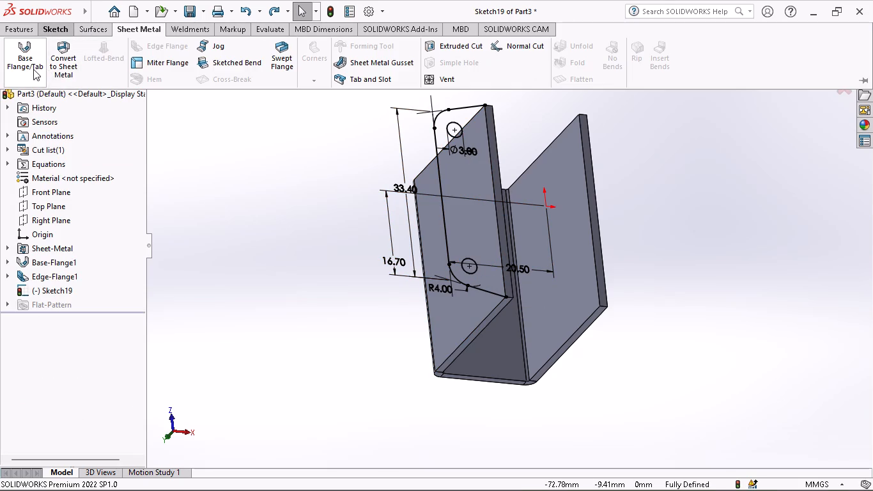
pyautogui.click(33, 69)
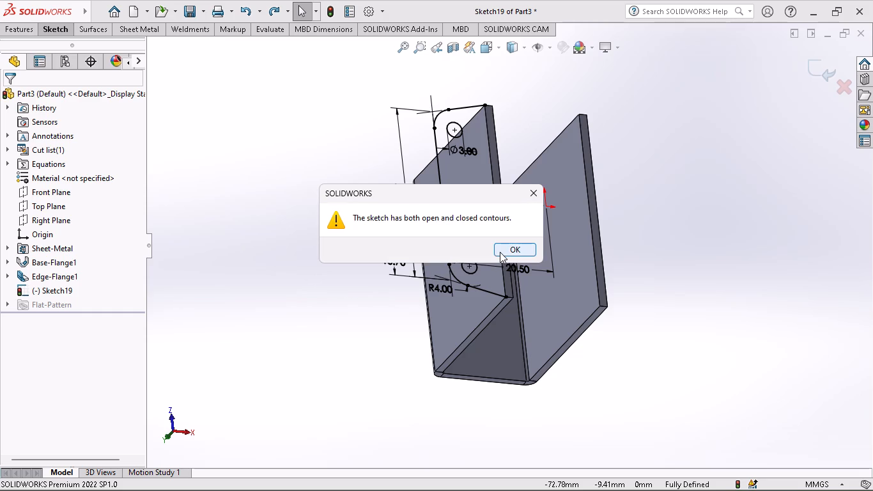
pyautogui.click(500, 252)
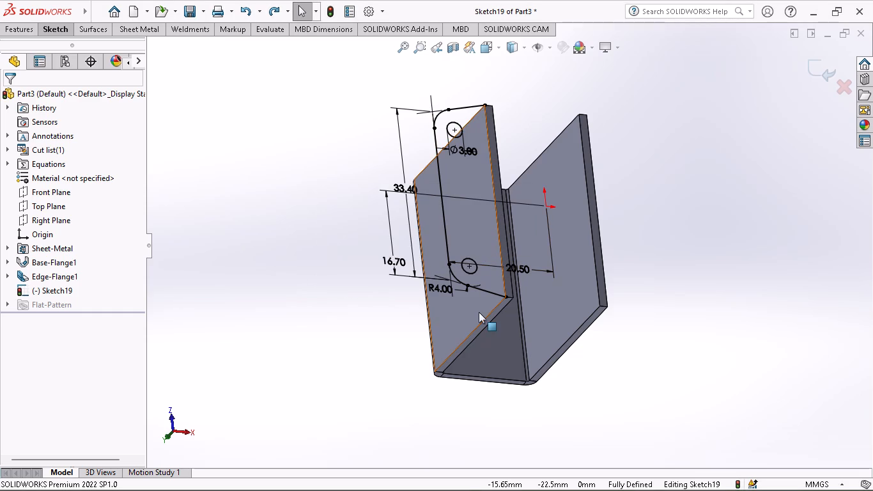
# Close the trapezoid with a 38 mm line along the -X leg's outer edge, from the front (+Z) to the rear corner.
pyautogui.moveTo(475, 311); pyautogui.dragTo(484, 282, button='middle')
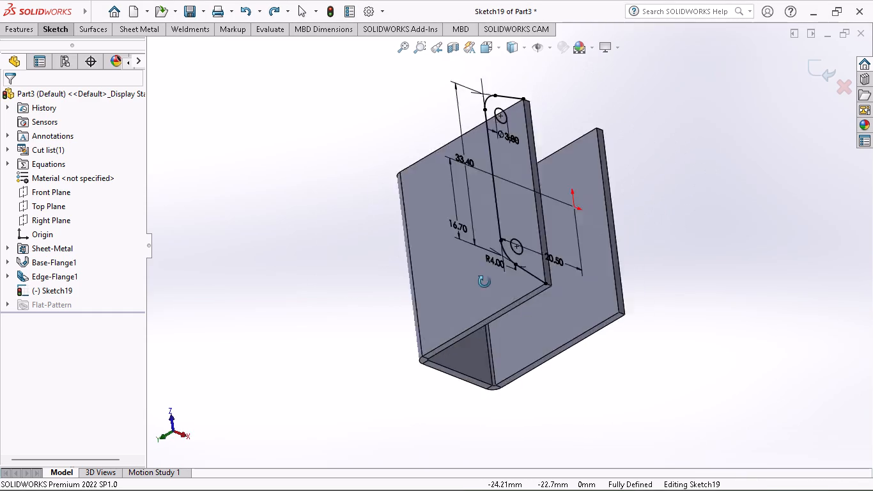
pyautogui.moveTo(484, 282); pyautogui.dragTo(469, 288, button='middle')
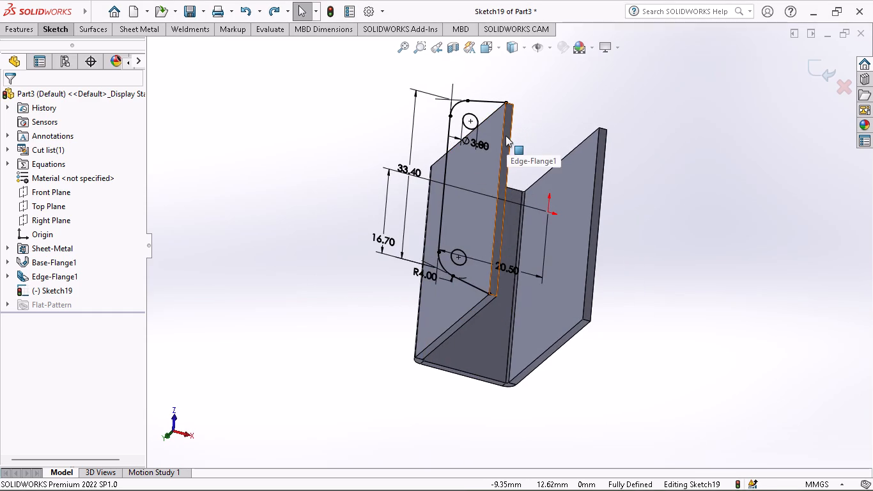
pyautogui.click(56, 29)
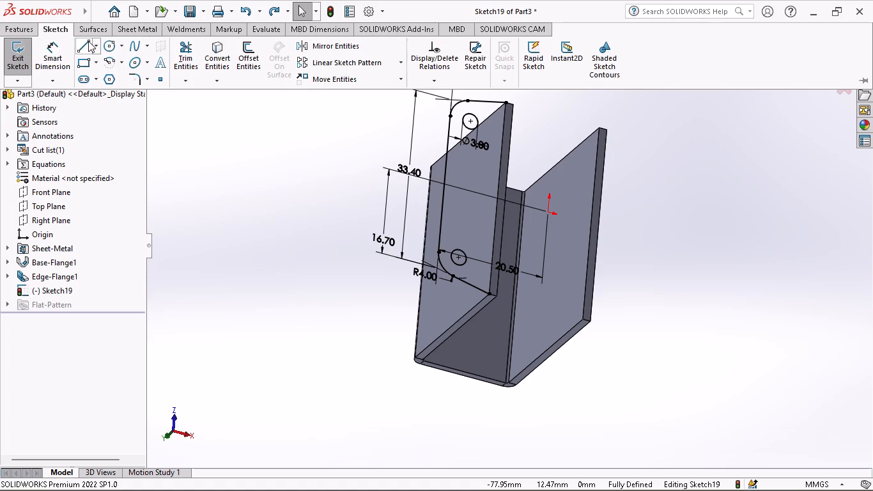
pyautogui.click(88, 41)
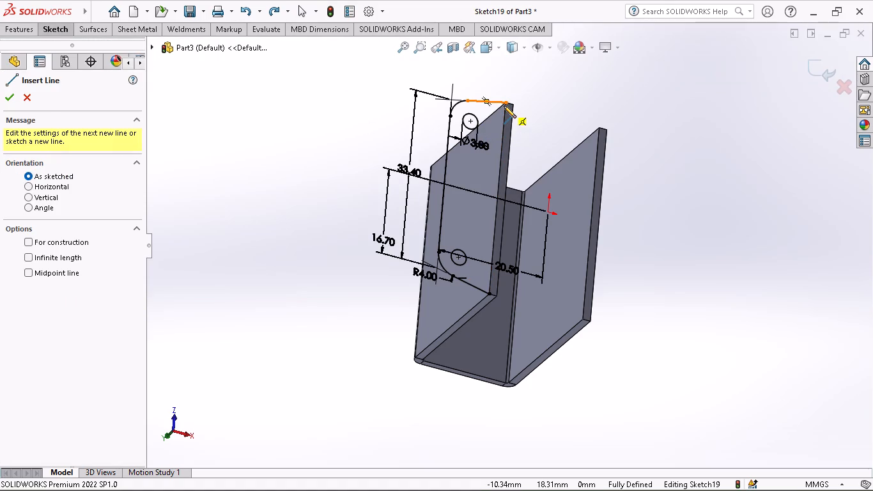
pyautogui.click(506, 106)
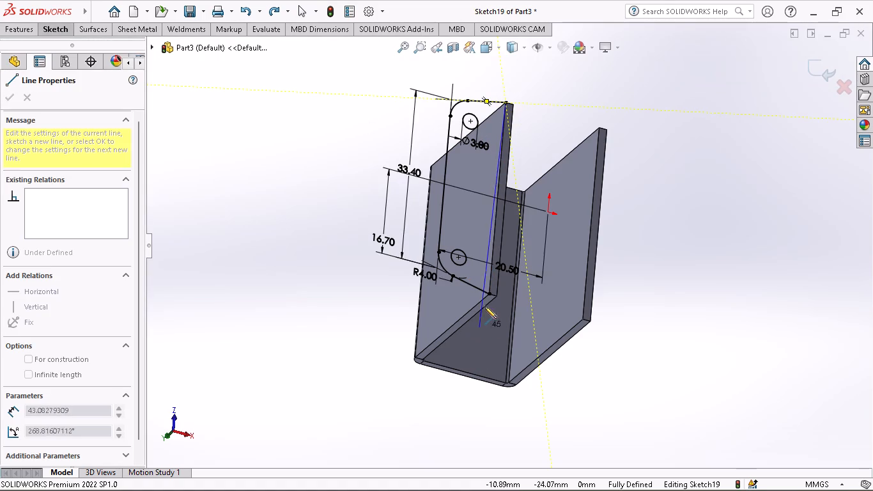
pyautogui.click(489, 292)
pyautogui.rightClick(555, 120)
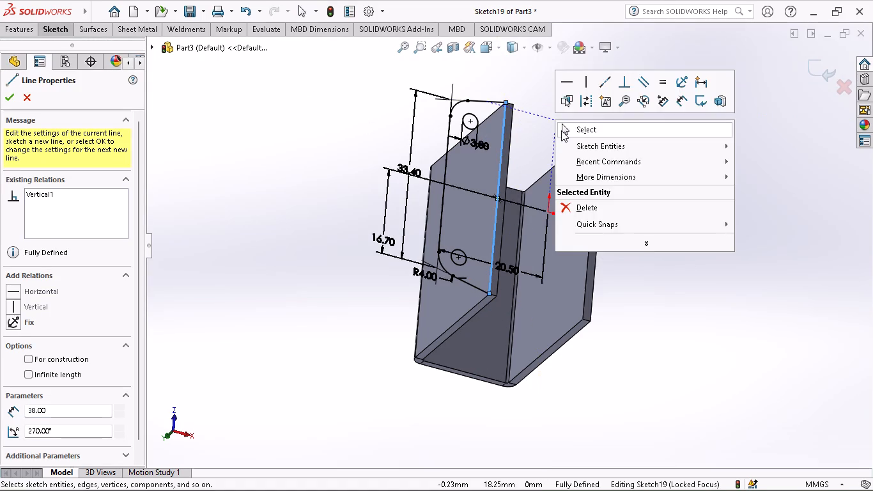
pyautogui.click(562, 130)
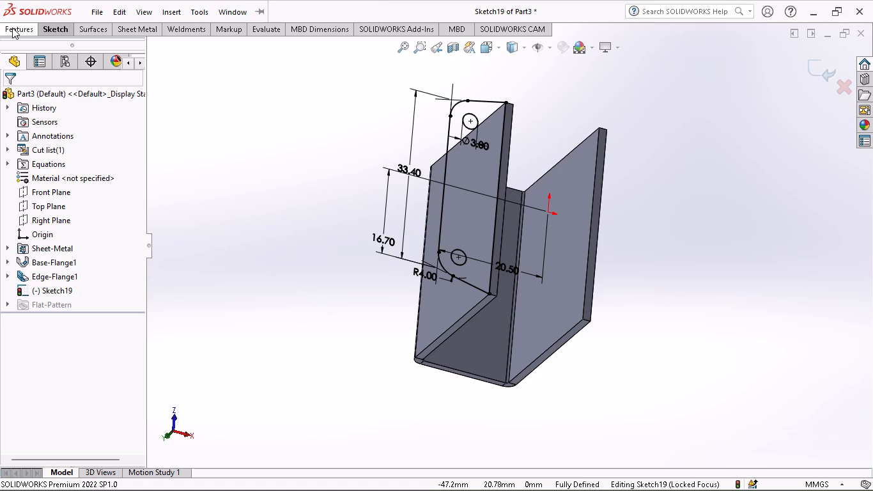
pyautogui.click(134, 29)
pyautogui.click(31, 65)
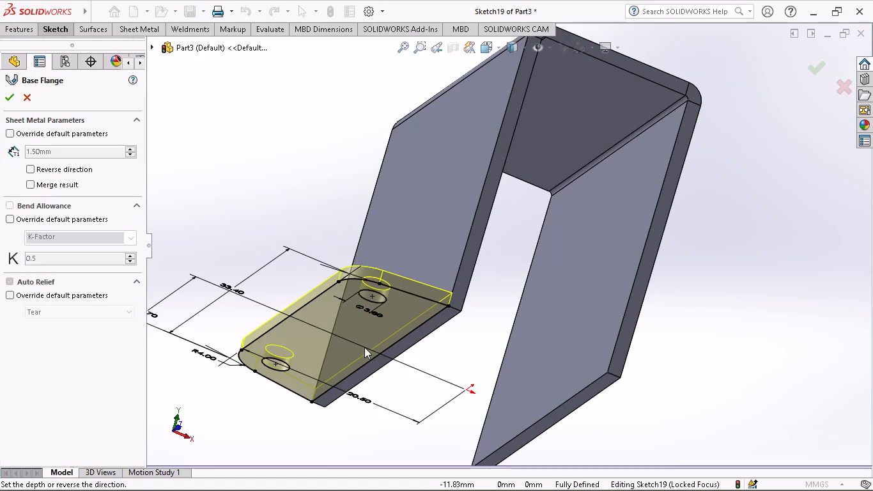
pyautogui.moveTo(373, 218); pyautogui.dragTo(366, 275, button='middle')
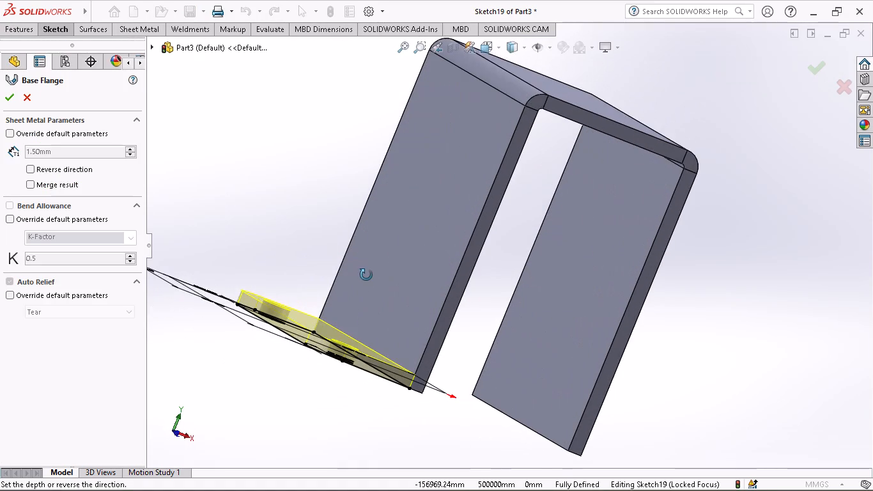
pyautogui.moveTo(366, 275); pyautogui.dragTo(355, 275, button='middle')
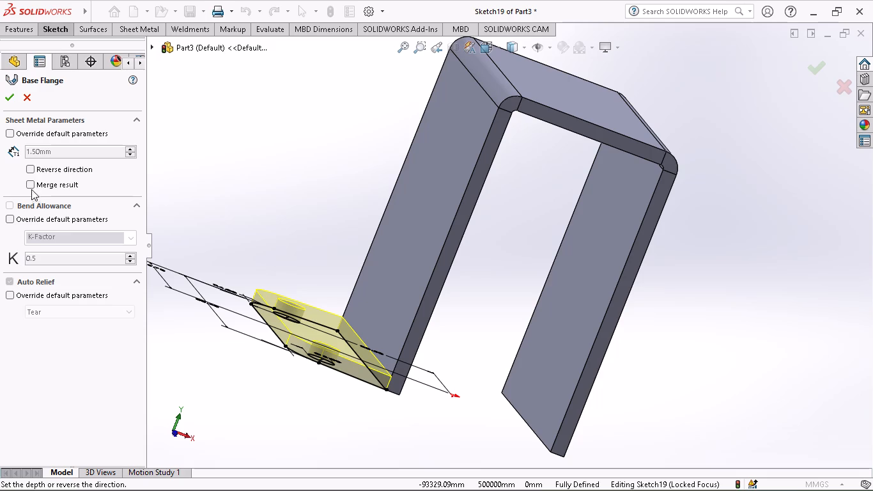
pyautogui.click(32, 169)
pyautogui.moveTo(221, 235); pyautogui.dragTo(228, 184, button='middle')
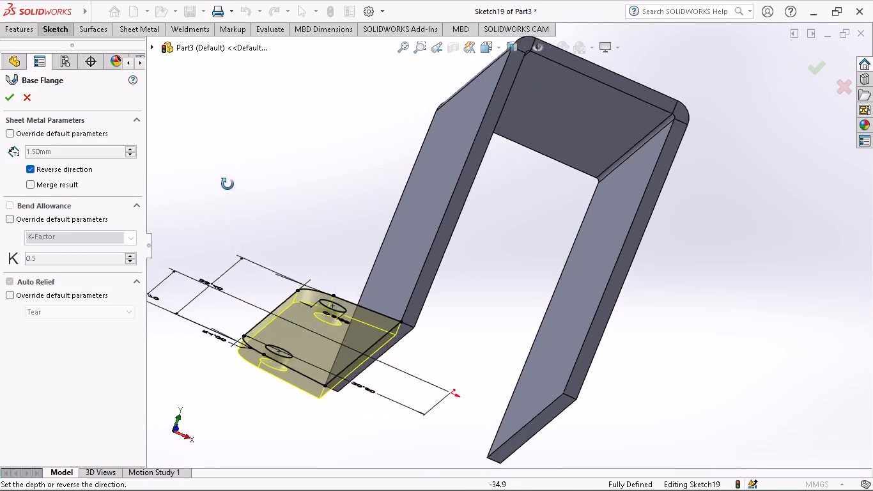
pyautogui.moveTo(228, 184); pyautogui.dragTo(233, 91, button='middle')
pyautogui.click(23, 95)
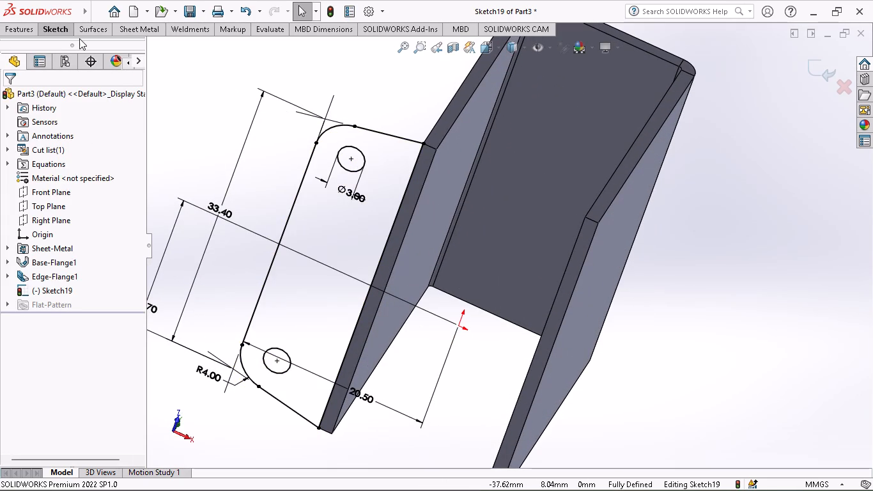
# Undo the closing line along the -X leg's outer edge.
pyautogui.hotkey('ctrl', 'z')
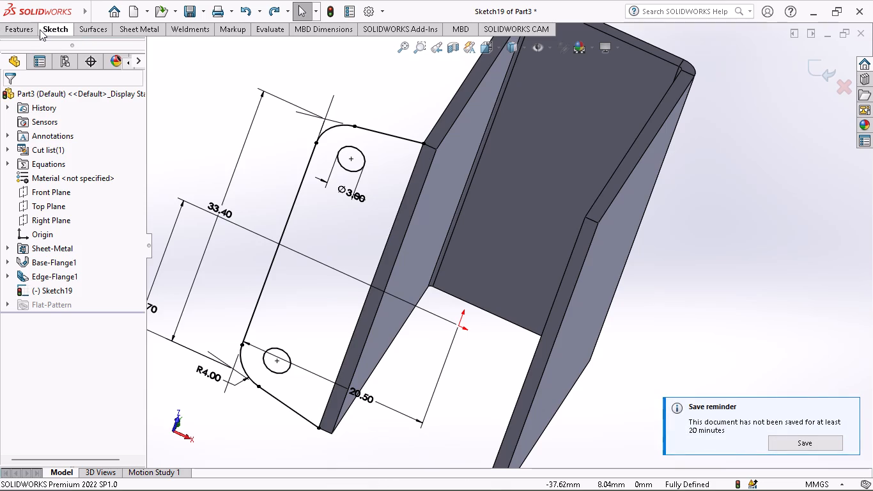
# Sketch a corner rectangle over the -X leg's end face, from its front (+Z) outer corner to the rear inner corner.
pyautogui.click(40, 29)
pyautogui.click(88, 66)
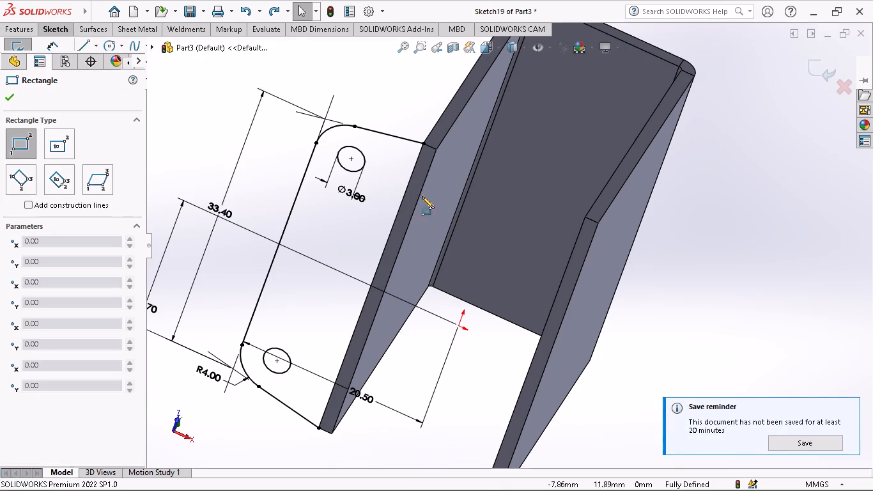
pyautogui.click(425, 141)
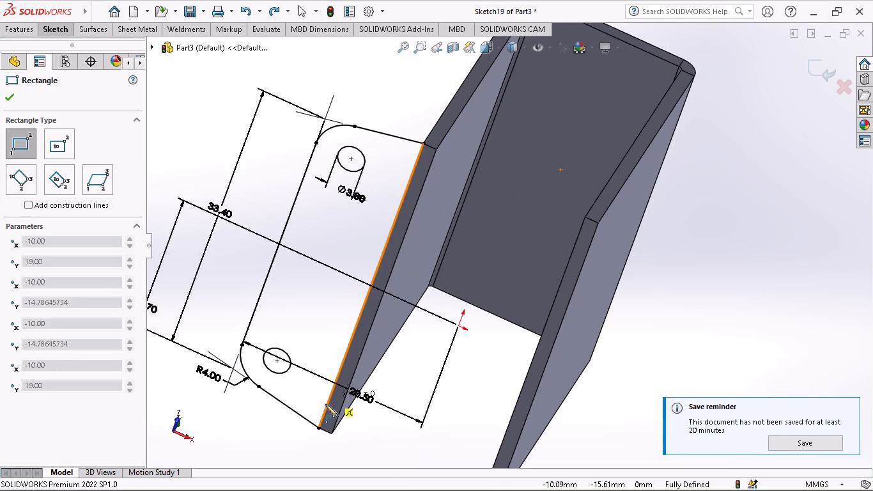
pyautogui.click(332, 433)
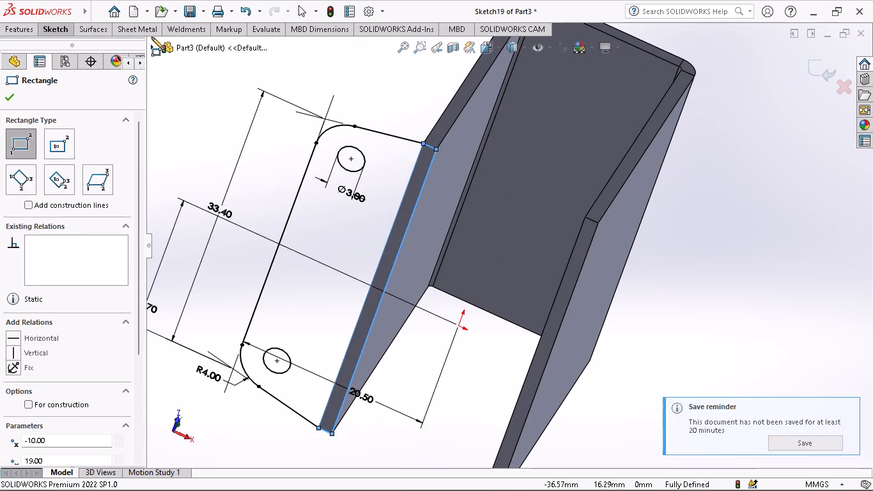
# Trim away the rectangle's long side along the -X leg's outer edge so the foot profile and rectangle form one contour.
pyautogui.click(58, 27)
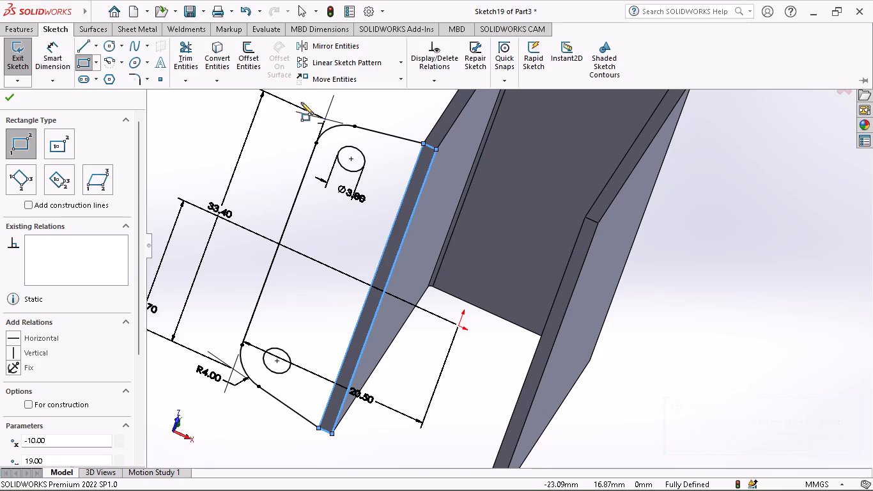
pyautogui.click(194, 63)
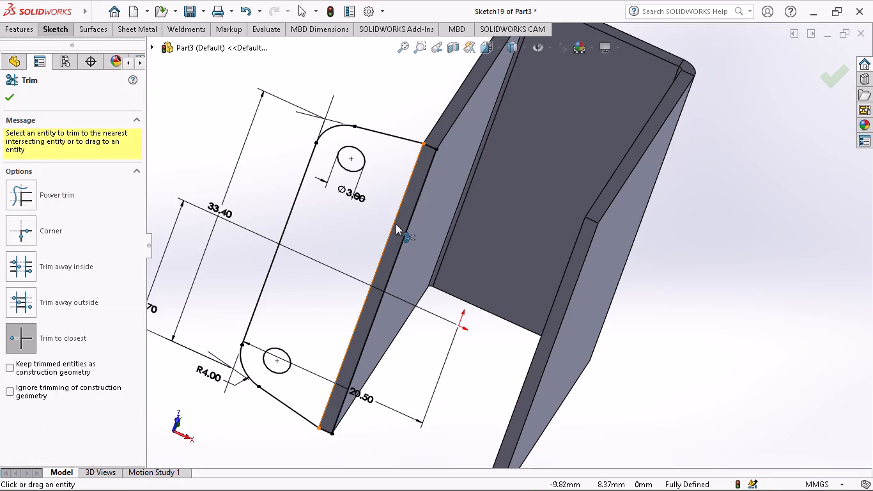
pyautogui.click(396, 219)
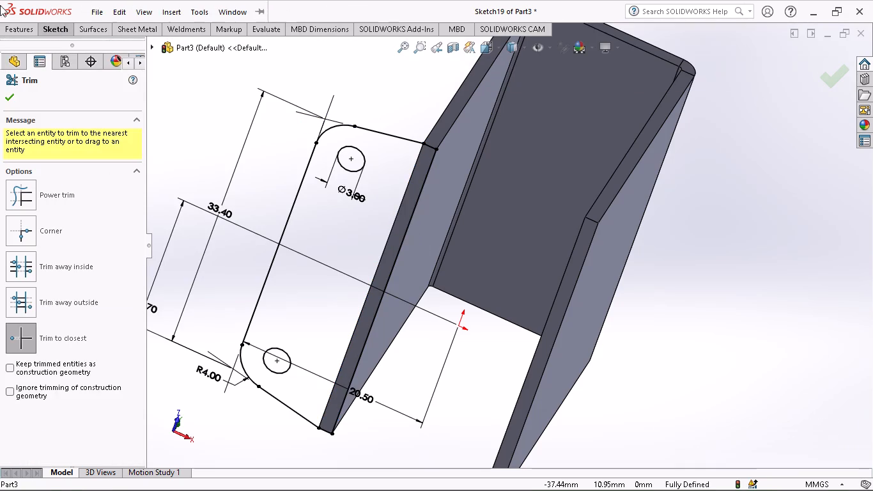
pyautogui.click(6, 95)
# Create a 1.5 mm Base Flange/Tab from the closed foot profile with its direction reversed to extend below the -X leg.
pyautogui.click(128, 31)
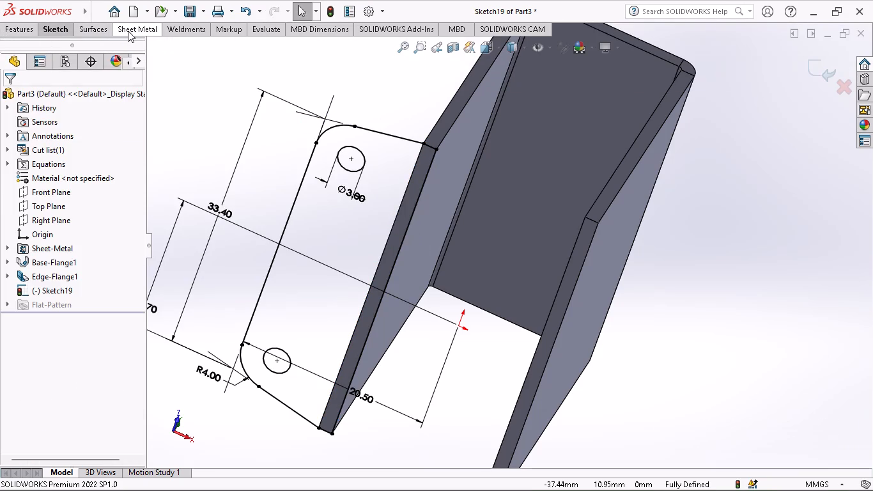
pyautogui.click(42, 66)
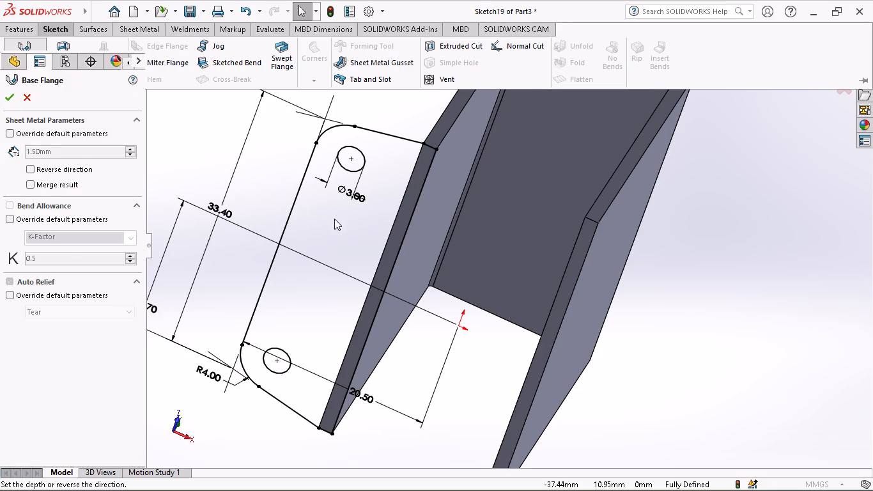
pyautogui.moveTo(413, 130); pyautogui.dragTo(375, 277, button='middle')
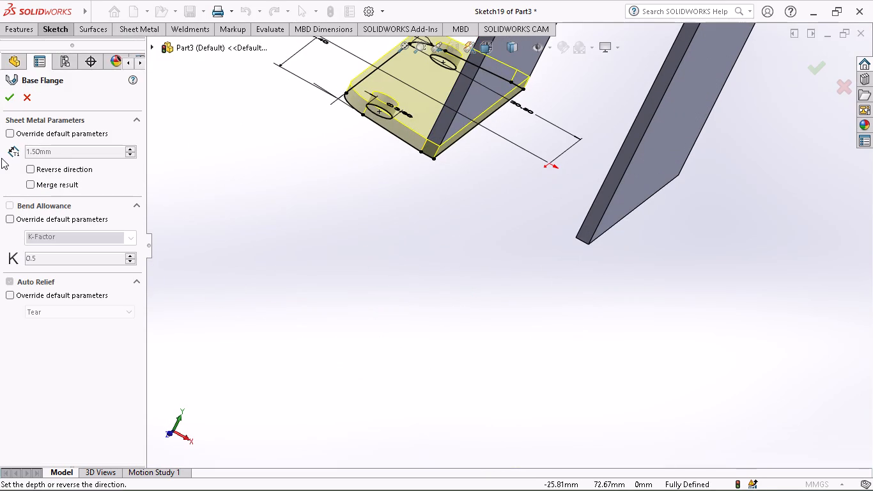
pyautogui.moveTo(396, 161); pyautogui.dragTo(428, 115, button='middle')
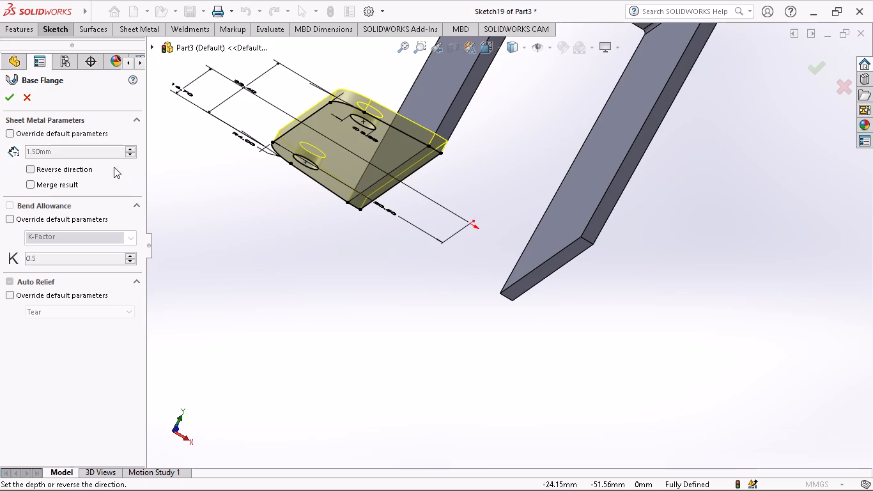
pyautogui.click(35, 168)
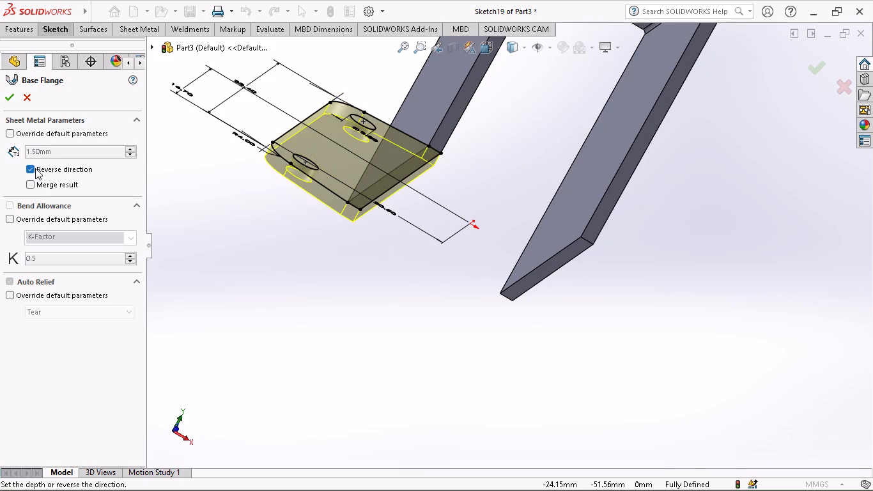
pyautogui.moveTo(309, 97); pyautogui.dragTo(285, 146, button='middle')
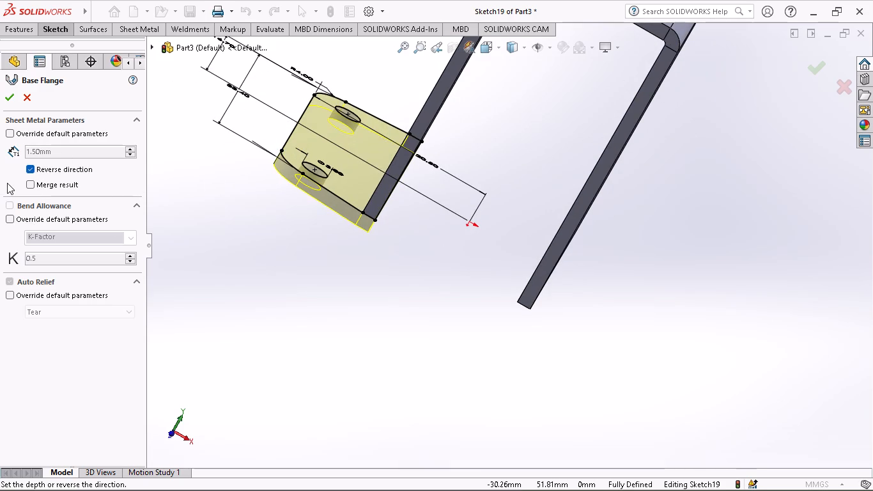
pyautogui.moveTo(252, 185); pyautogui.dragTo(229, 183, button='middle')
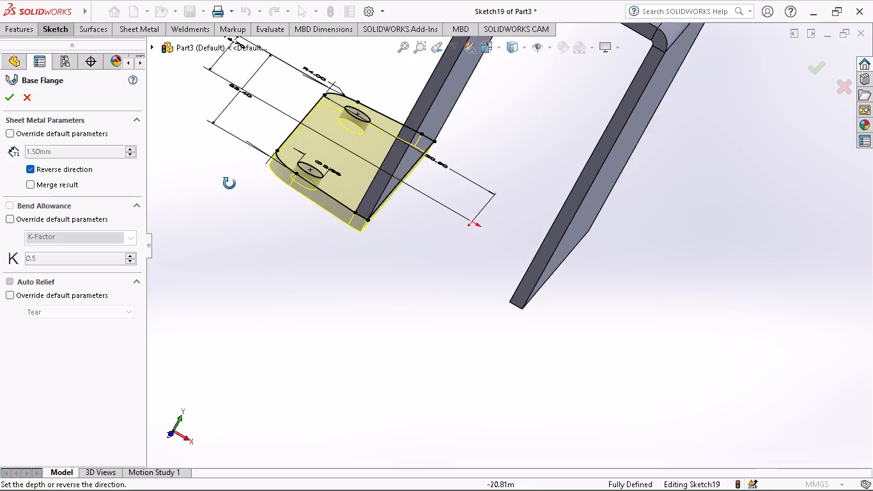
pyautogui.moveTo(229, 183); pyautogui.dragTo(226, 199, button='middle')
pyautogui.click(7, 103)
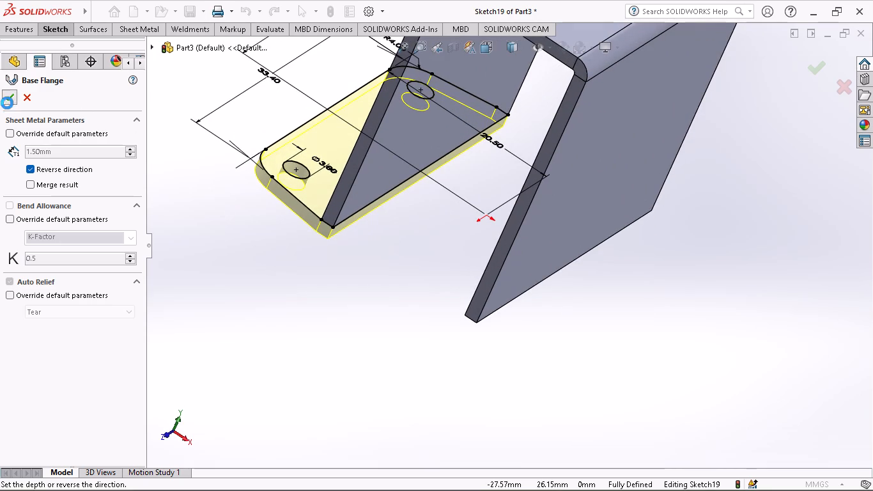
# Fillet the foot's lower inner edge beneath the -X leg with a 1.5 mm radius.
pyautogui.moveTo(380, 288); pyautogui.dragTo(394, 284, button='middle')
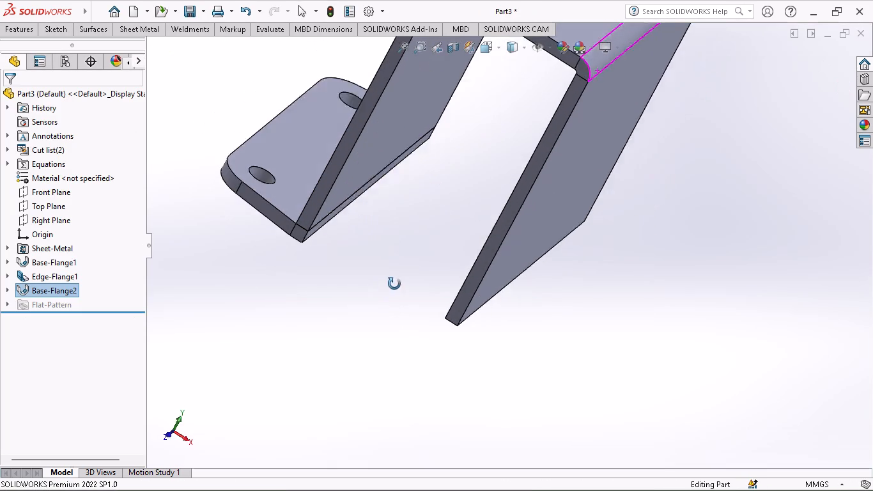
pyautogui.moveTo(394, 284); pyautogui.dragTo(421, 231, button='middle')
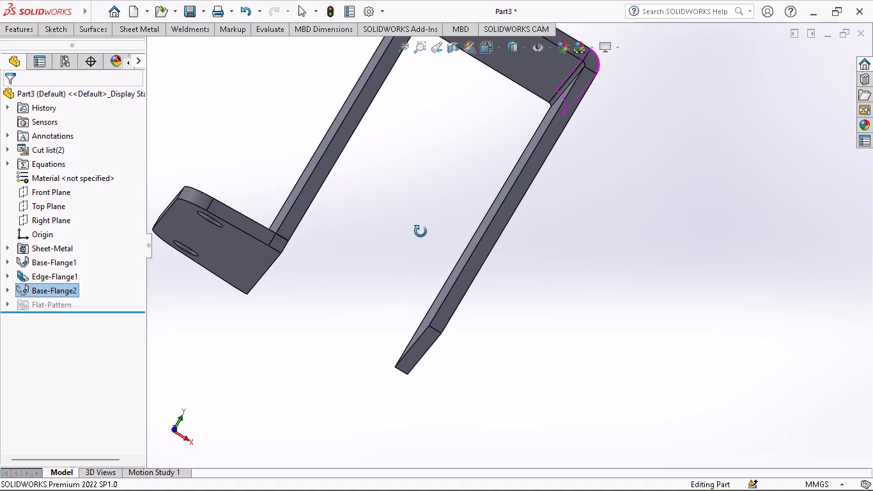
pyautogui.moveTo(421, 231); pyautogui.dragTo(418, 243, button='middle')
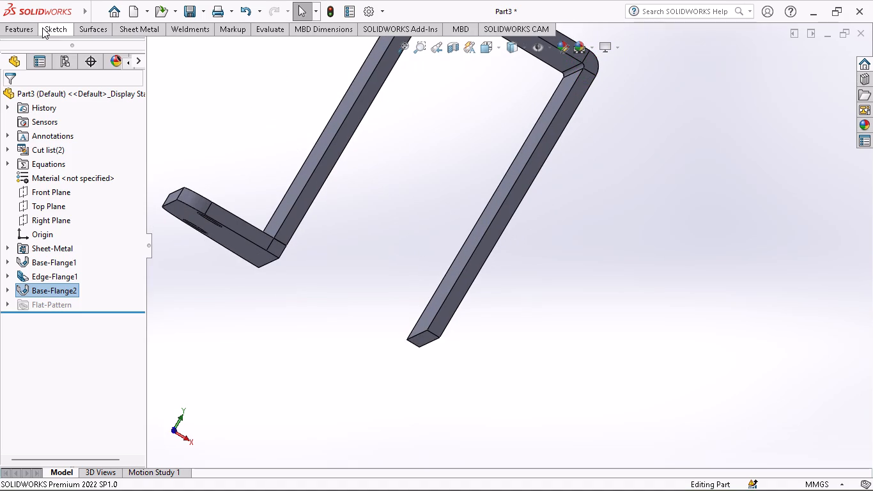
pyautogui.click(12, 27)
pyautogui.click(356, 65)
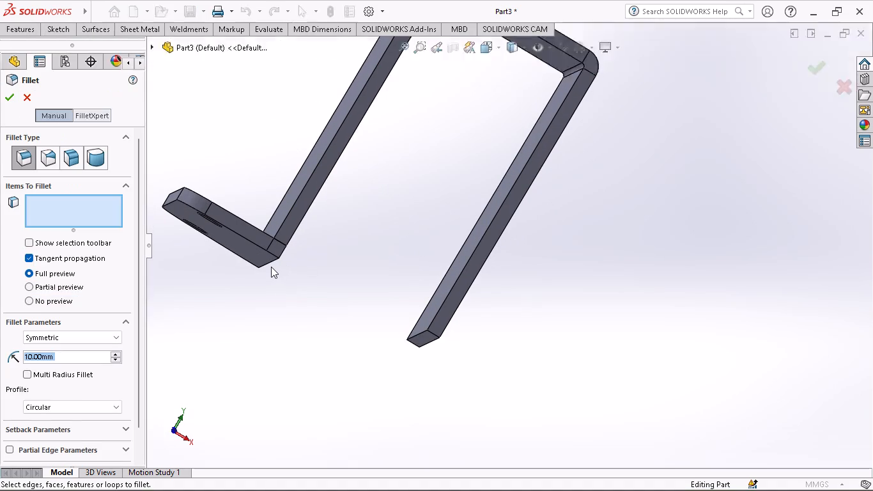
pyautogui.click(272, 263)
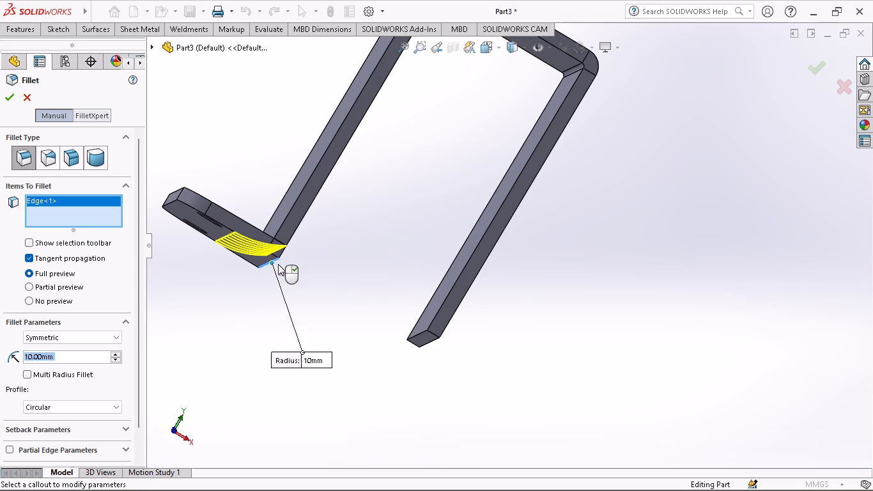
pyautogui.moveTo(222, 275); pyautogui.dragTo(212, 273, button='middle')
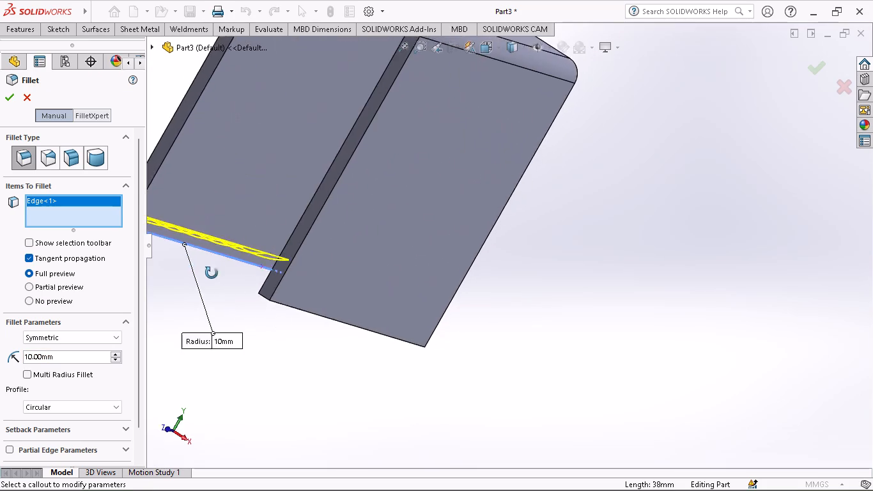
pyautogui.moveTo(212, 273); pyautogui.dragTo(215, 275, button='middle')
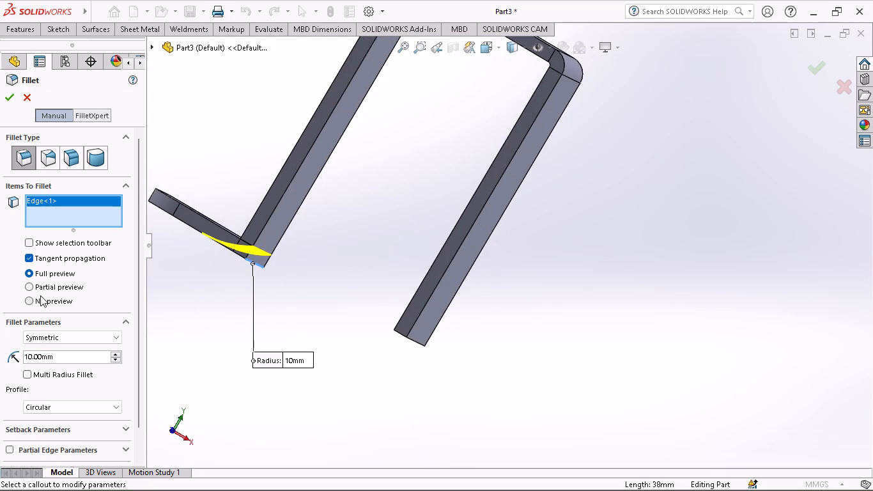
pyautogui.moveTo(61, 360); pyautogui.dragTo(5, 361)
pyautogui.write('1.5')
pyautogui.press('Return')
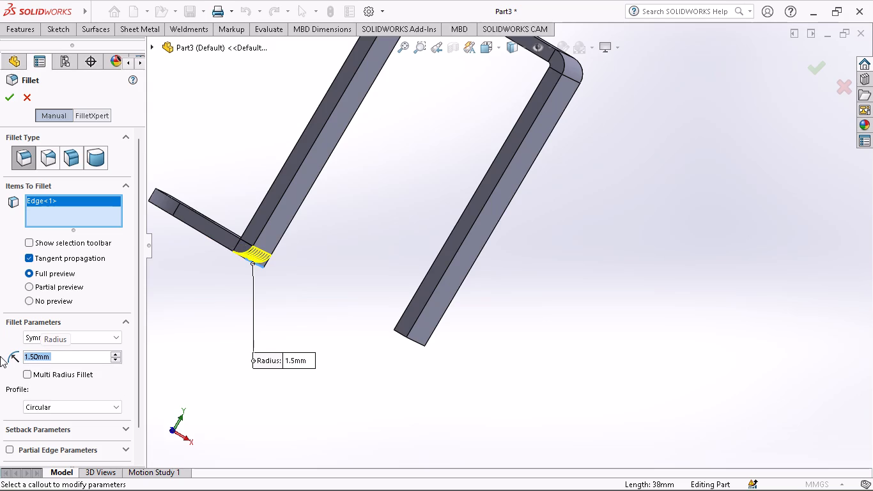
pyautogui.moveTo(283, 222); pyautogui.dragTo(304, 227, button='middle')
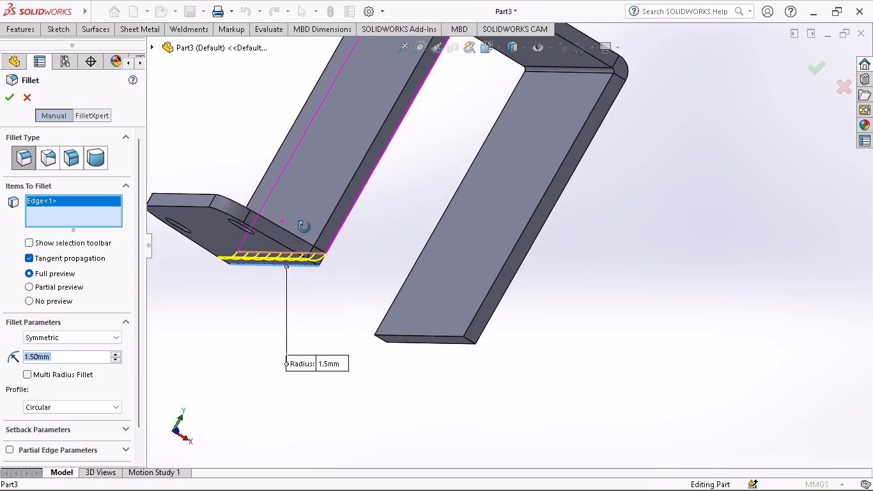
pyautogui.moveTo(304, 227); pyautogui.dragTo(287, 230, button='middle')
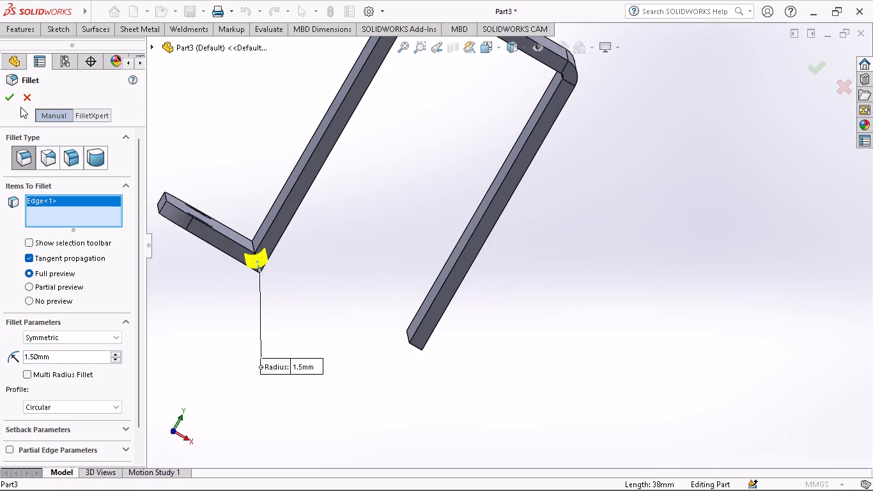
pyautogui.click(9, 104)
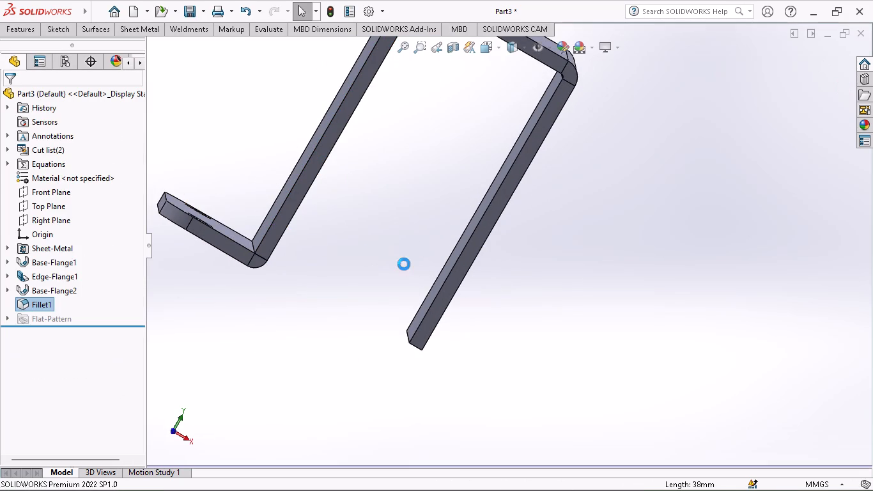
# Mirror the filleted foot body about the Right Plane to the +X leg.
pyautogui.moveTo(380, 204); pyautogui.dragTo(380, 254, button='middle')
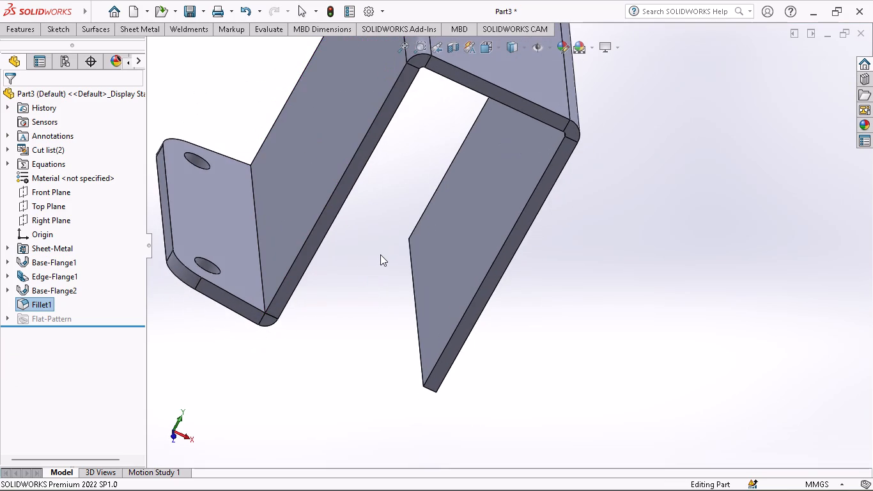
pyautogui.keyDown('ctrl'); pyautogui.scroll(2, 380, 254); pyautogui.keyUp('ctrl')
pyautogui.keyDown('ctrl'); pyautogui.scroll(-3, 380, 254); pyautogui.keyUp('ctrl')
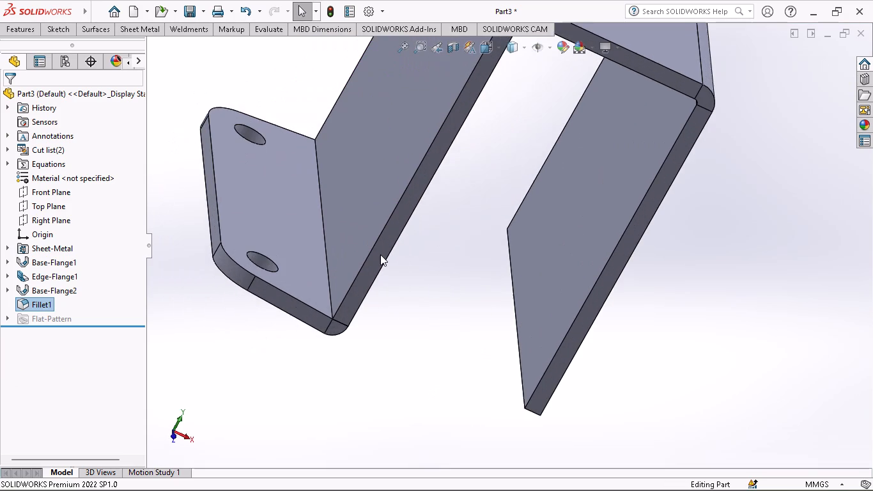
pyautogui.keyDown('ctrl'); pyautogui.scroll(4, 380, 254); pyautogui.keyUp('ctrl')
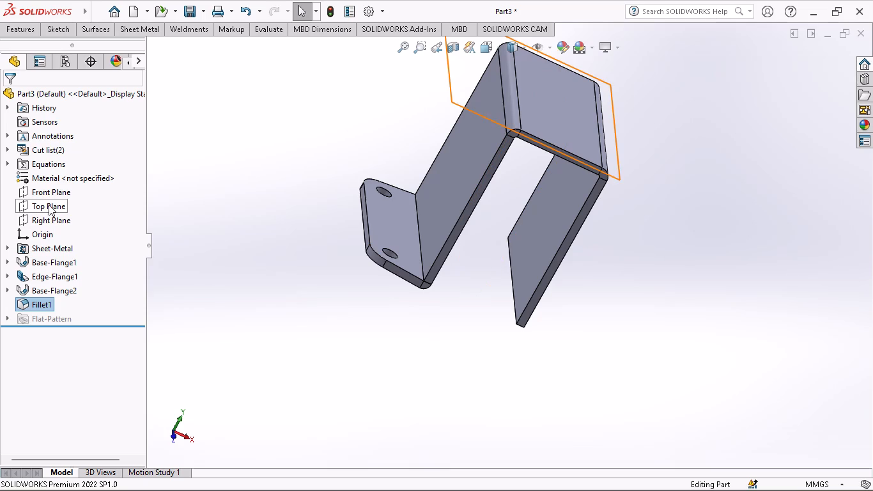
pyautogui.click(47, 224)
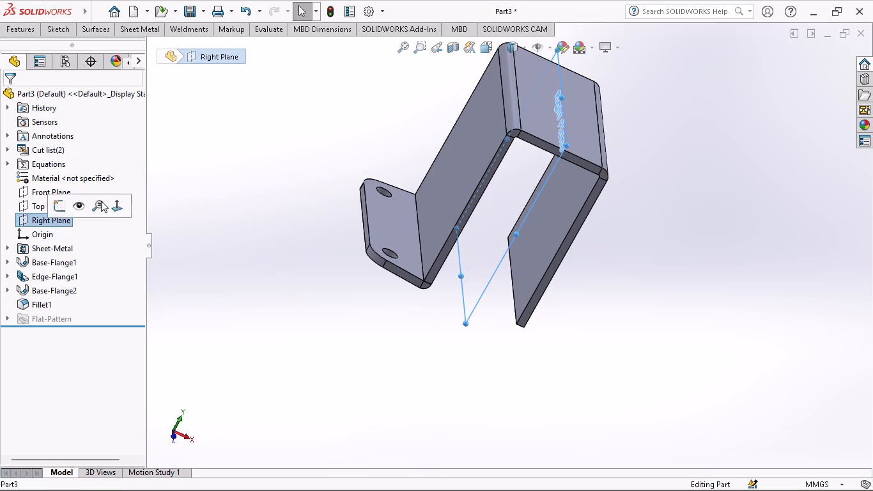
pyautogui.click(35, 29)
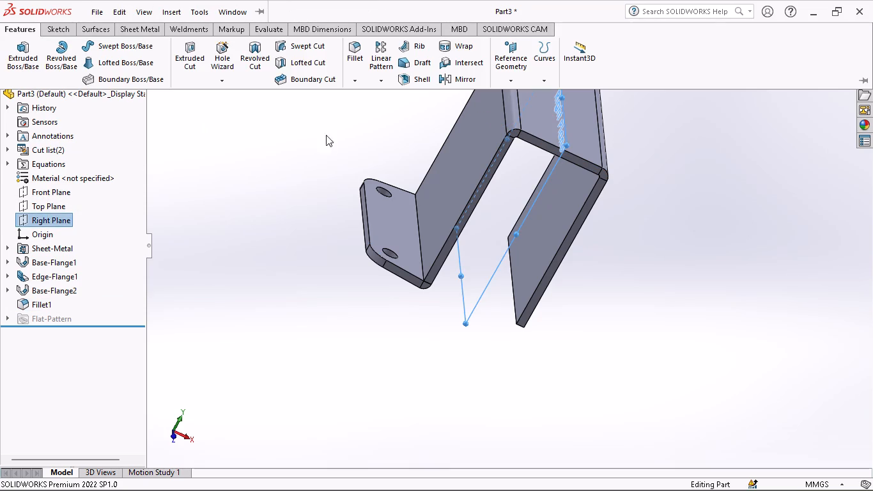
pyautogui.click(450, 84)
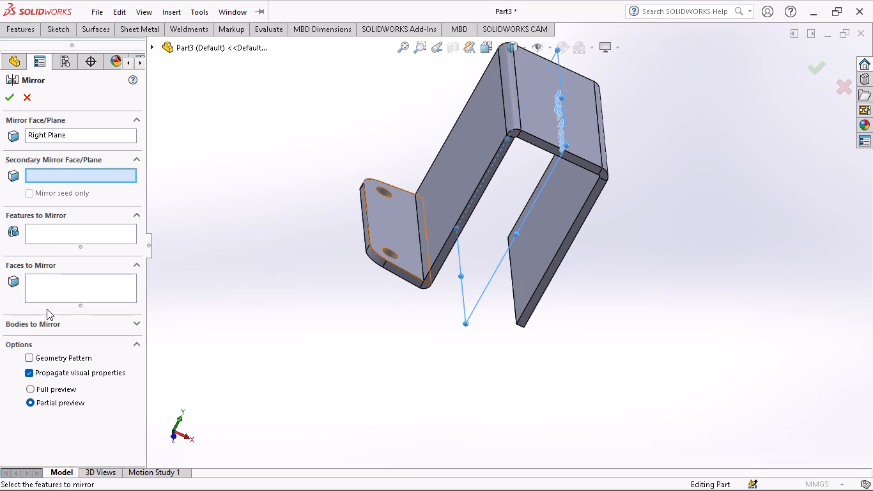
pyautogui.click(47, 324)
pyautogui.click(387, 242)
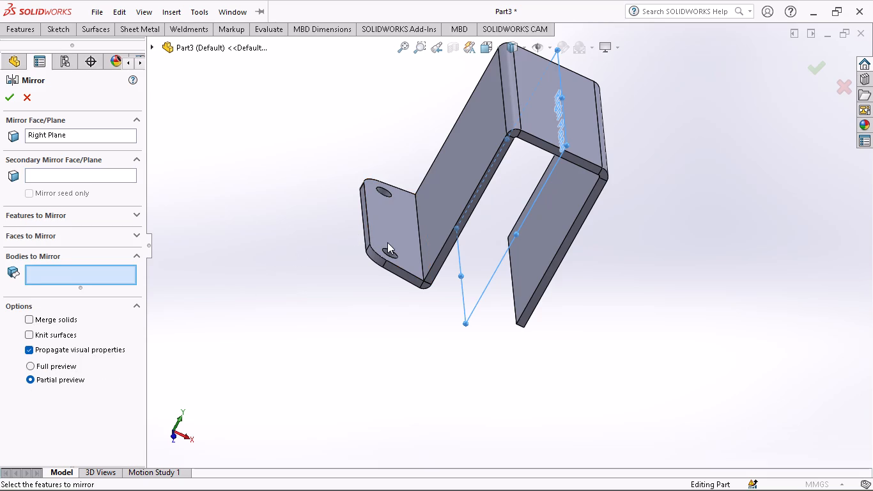
pyautogui.moveTo(309, 276); pyautogui.dragTo(257, 263, button='middle')
pyautogui.click(6, 98)
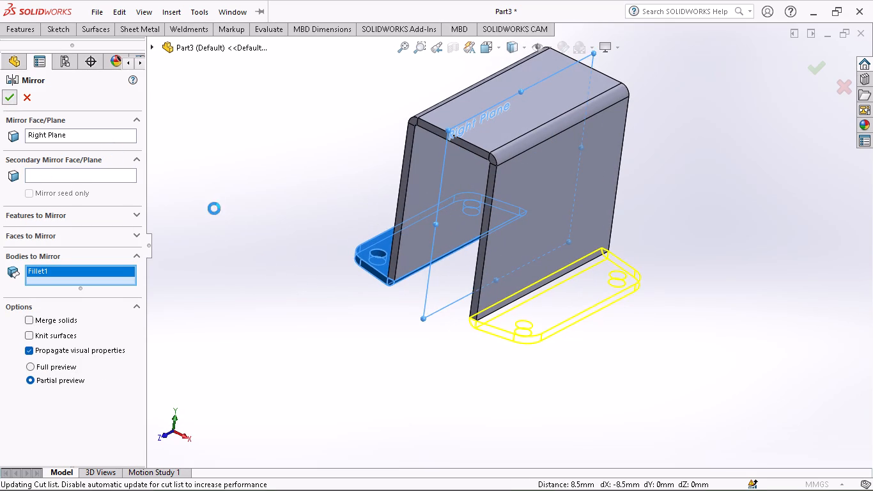
pyautogui.moveTo(415, 328); pyautogui.dragTo(413, 387, button='middle')
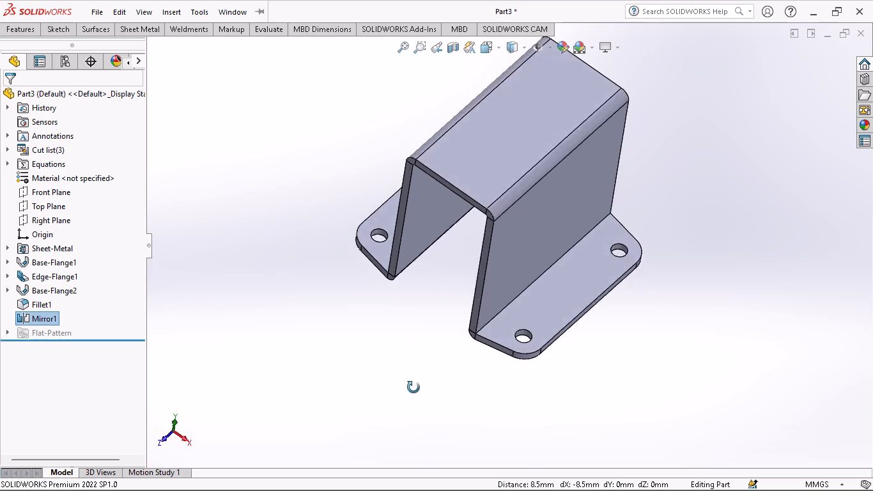
# Sketch a circle of about 1.97 mm radius centred on the origin on the bracket's top face.
pyautogui.moveTo(413, 387); pyautogui.dragTo(437, 408, button='middle')
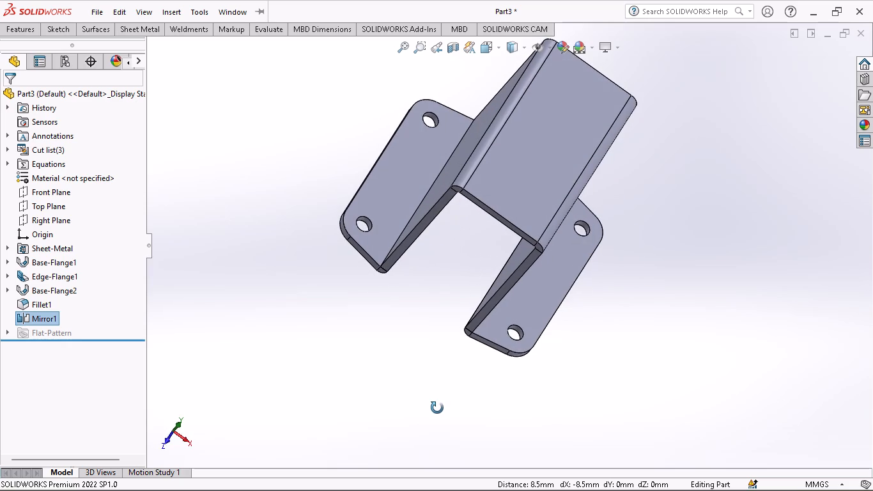
pyautogui.moveTo(437, 408); pyautogui.dragTo(412, 434, button='middle')
pyautogui.click(500, 169)
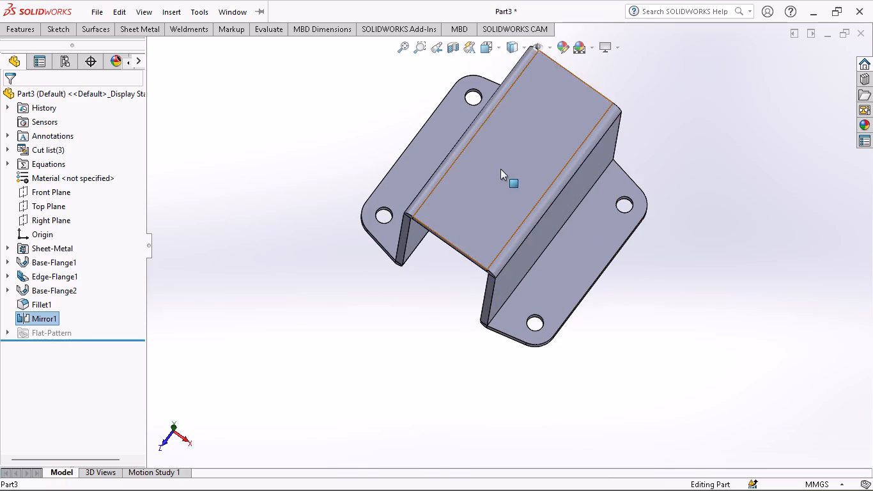
pyautogui.click(563, 141)
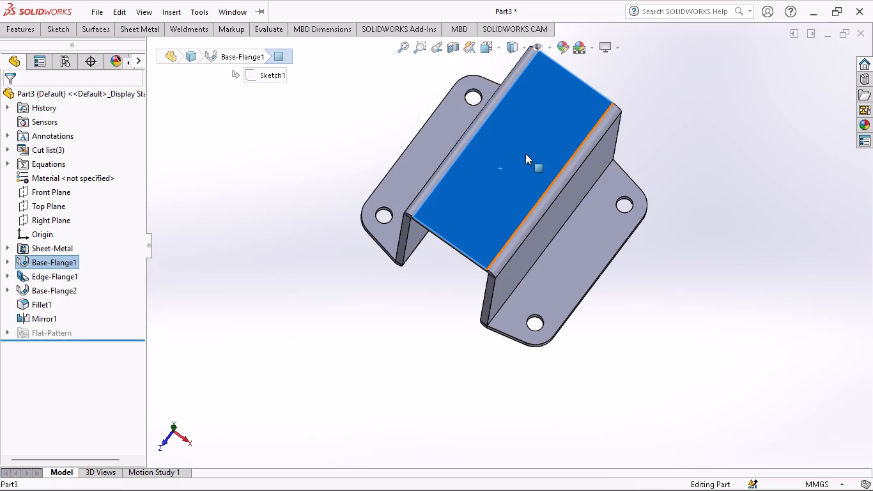
pyautogui.rightClick(686, 143)
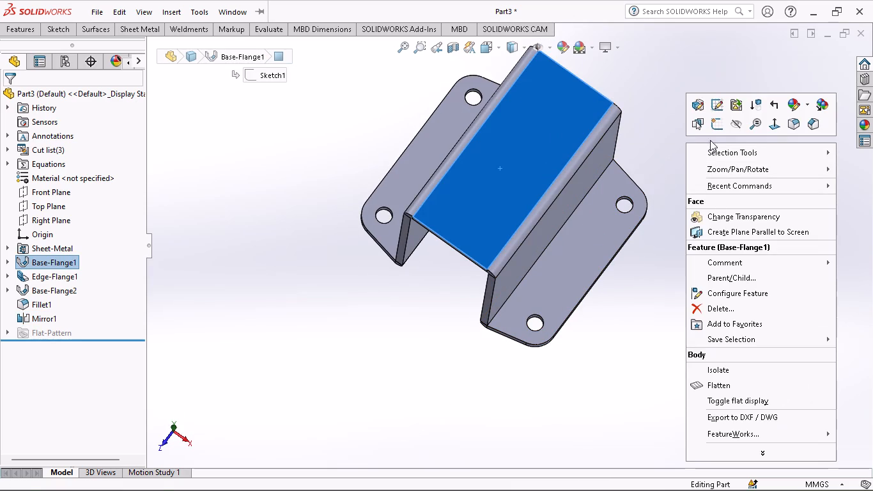
pyautogui.click(716, 129)
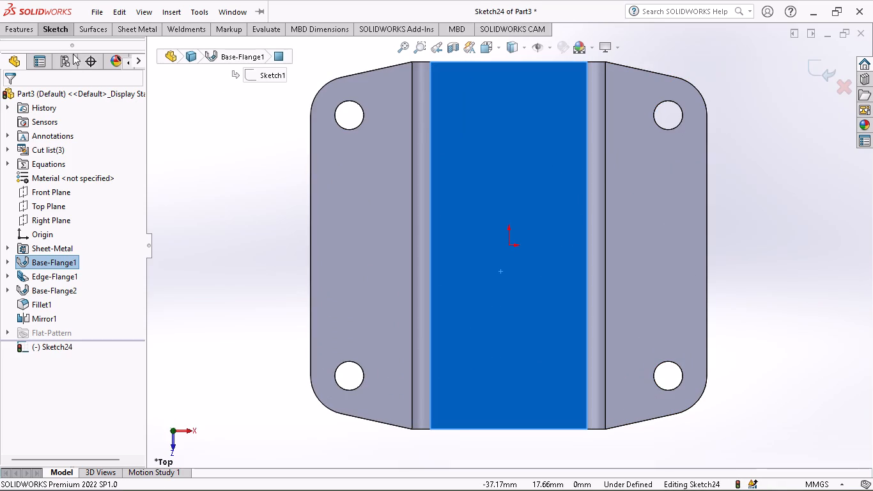
pyautogui.click(65, 26)
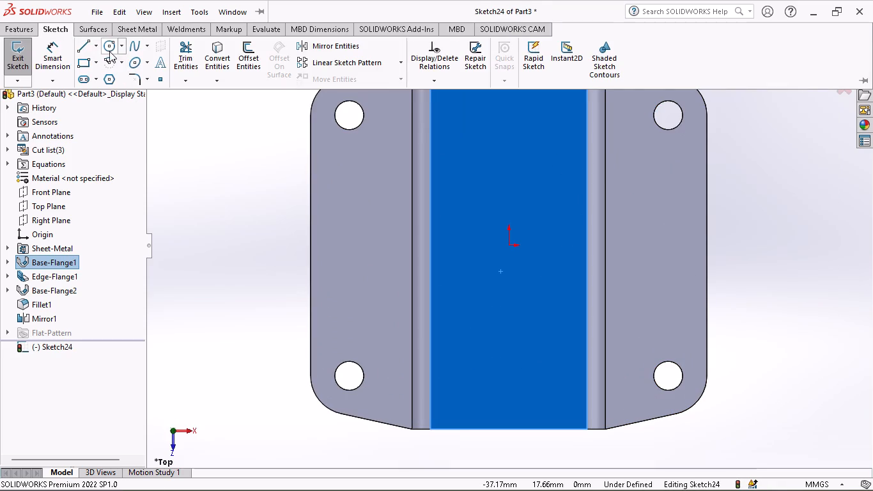
pyautogui.click(109, 50)
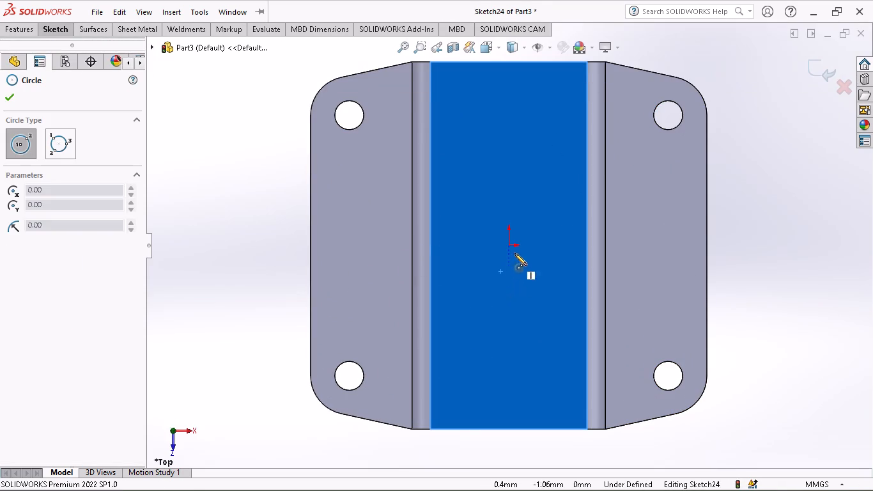
pyautogui.click(509, 247)
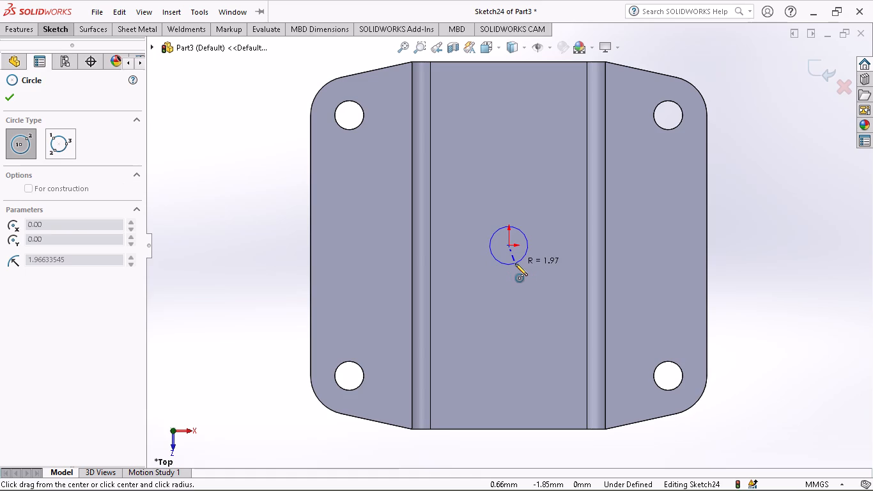
pyautogui.click(515, 263)
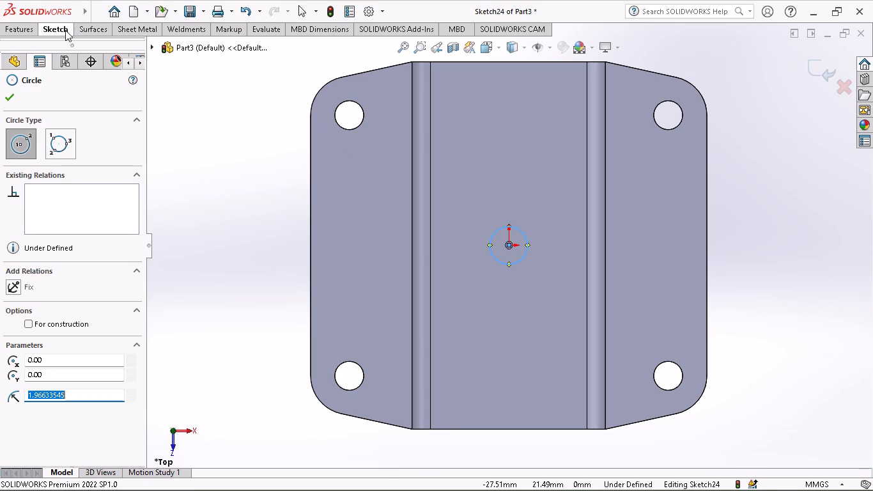
# Dimension the top-face circle's diameter to 4 mm.
pyautogui.click(65, 31)
pyautogui.click(54, 60)
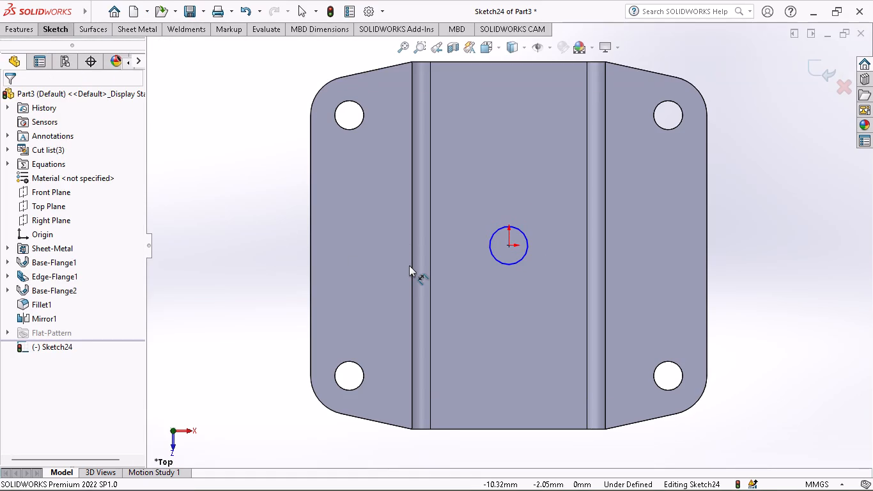
pyautogui.click(518, 260)
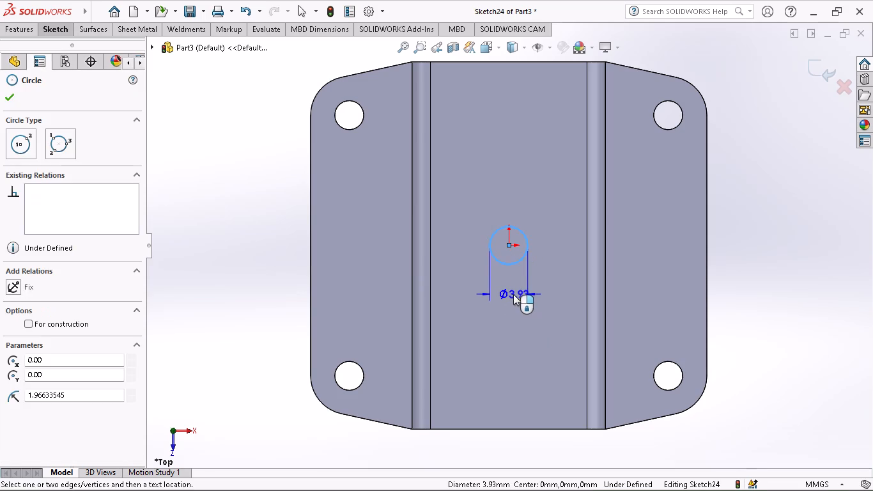
pyautogui.click(513, 294)
pyautogui.press('4')
pyautogui.press('Return')
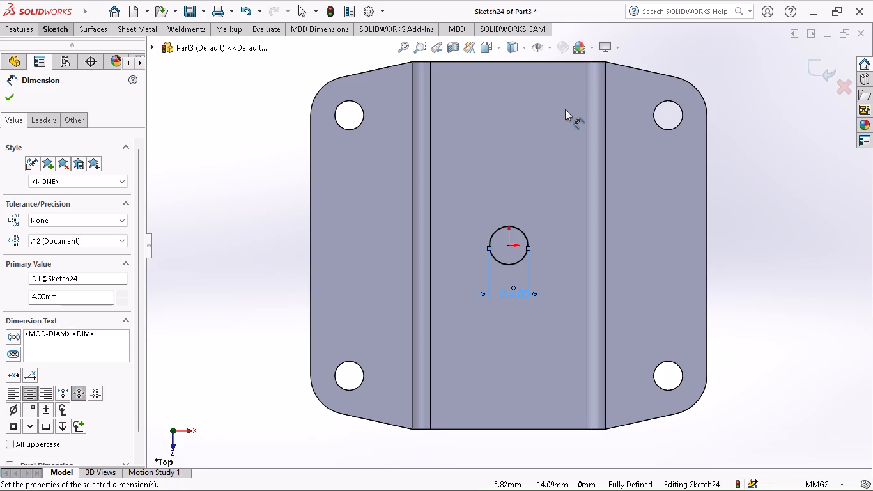
# Cut-extrude the 4 mm circle through the top plate with a 10 mm blind depth.
pyautogui.click(20, 24)
pyautogui.click(199, 66)
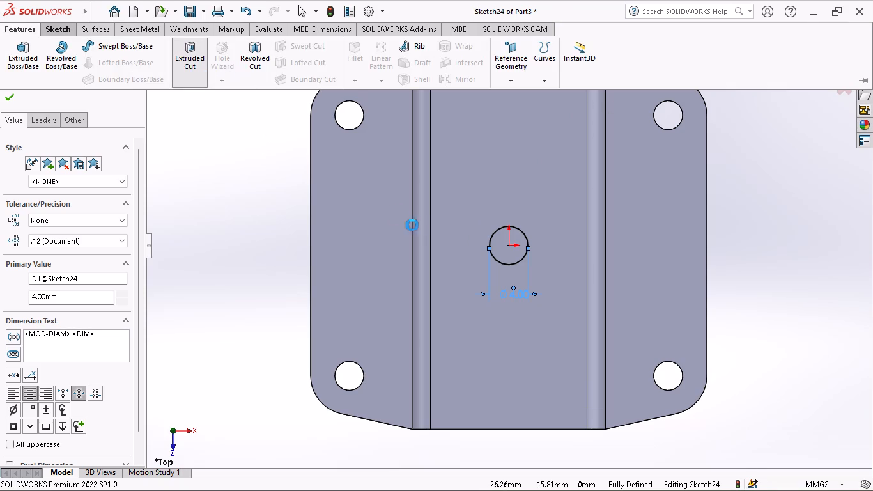
pyautogui.moveTo(539, 213); pyautogui.dragTo(552, 153, button='middle')
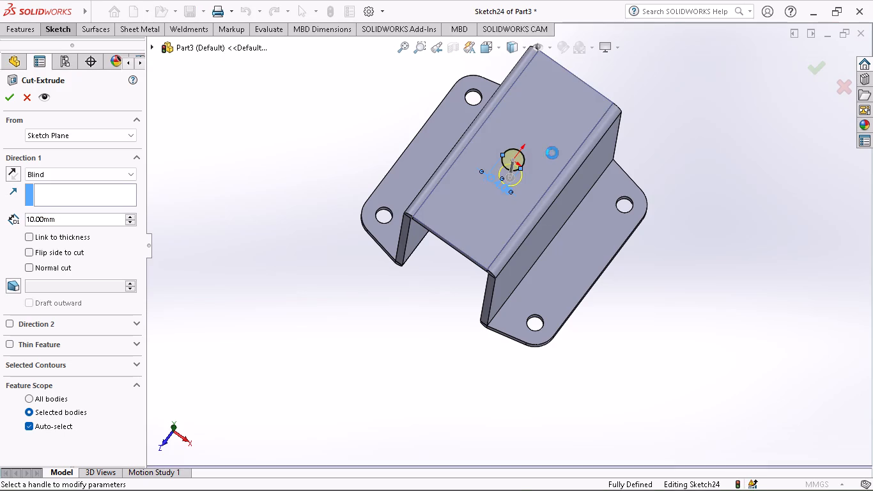
pyautogui.moveTo(552, 153); pyautogui.dragTo(576, 120, button='middle')
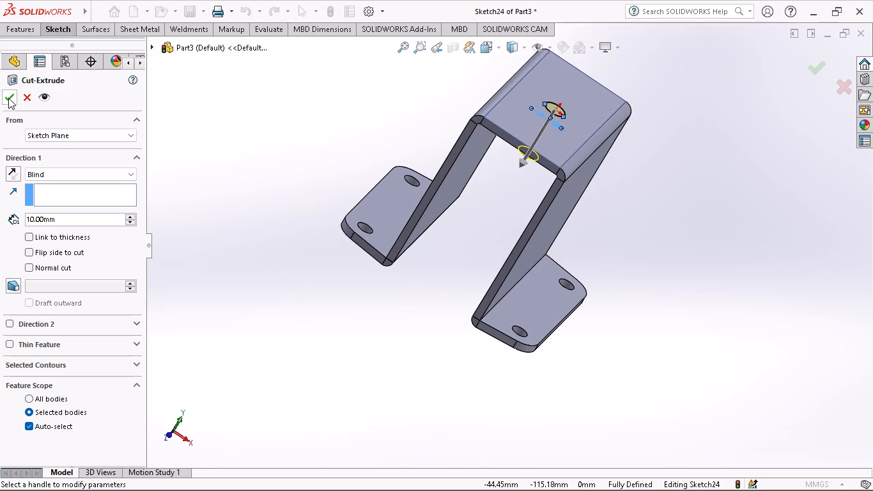
pyautogui.click(10, 96)
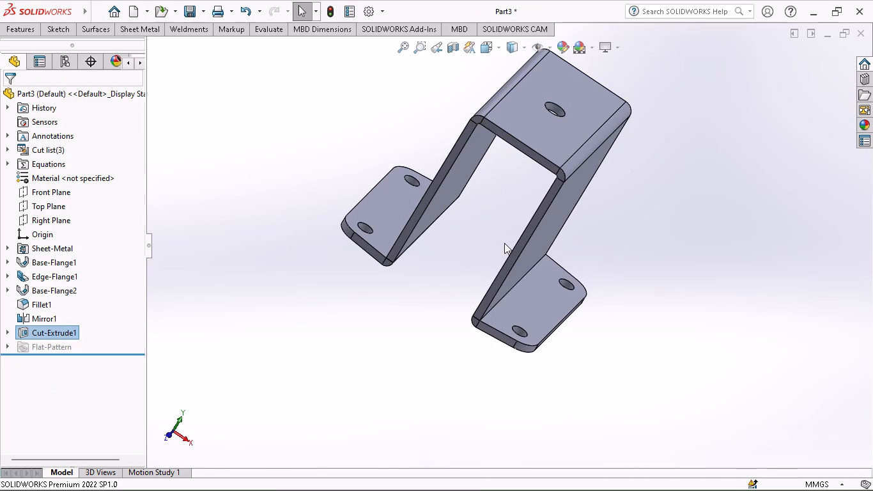
# Sketch a circle of about 7.4 mm radius on the -X leg's outer face, centred about 17.7 mm directly below the origin.
pyautogui.moveTo(504, 242); pyautogui.dragTo(550, 388, button='middle')
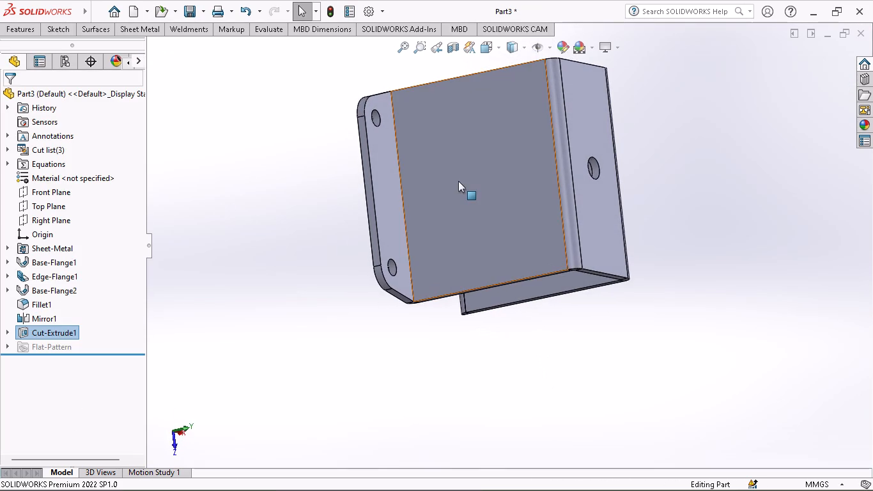
pyautogui.click(458, 181)
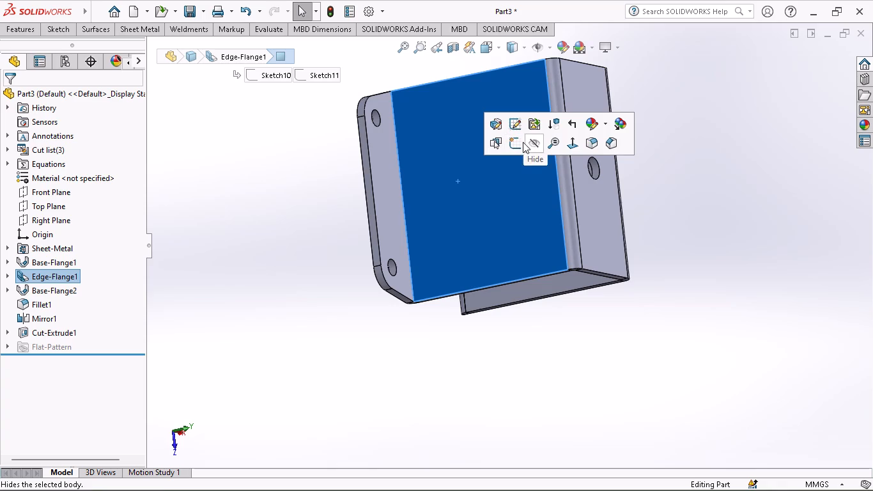
pyautogui.click(520, 144)
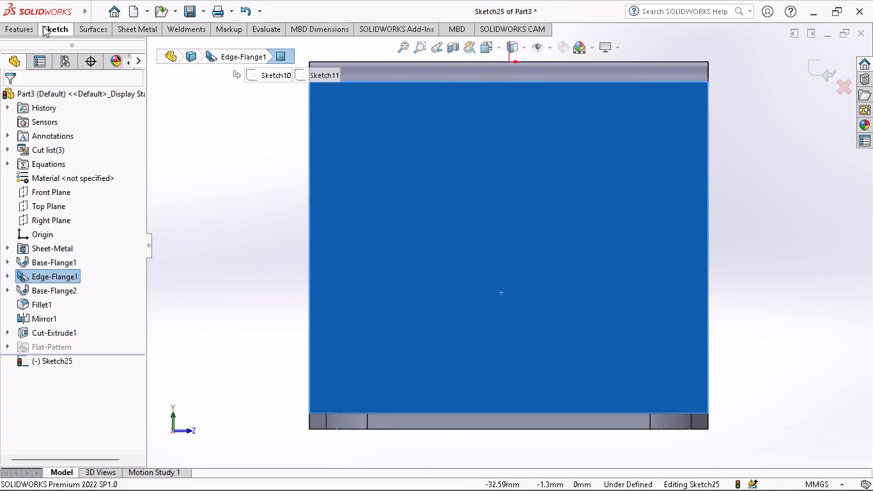
pyautogui.click(45, 26)
pyautogui.click(111, 47)
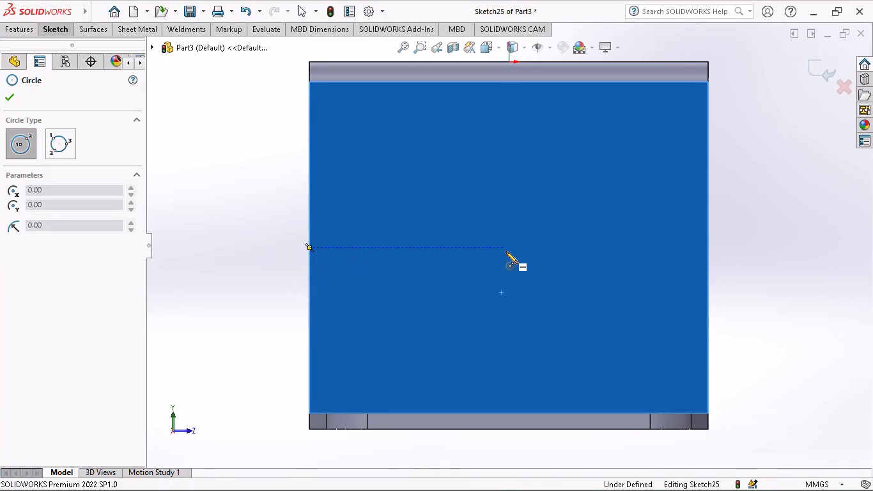
pyautogui.click(509, 249)
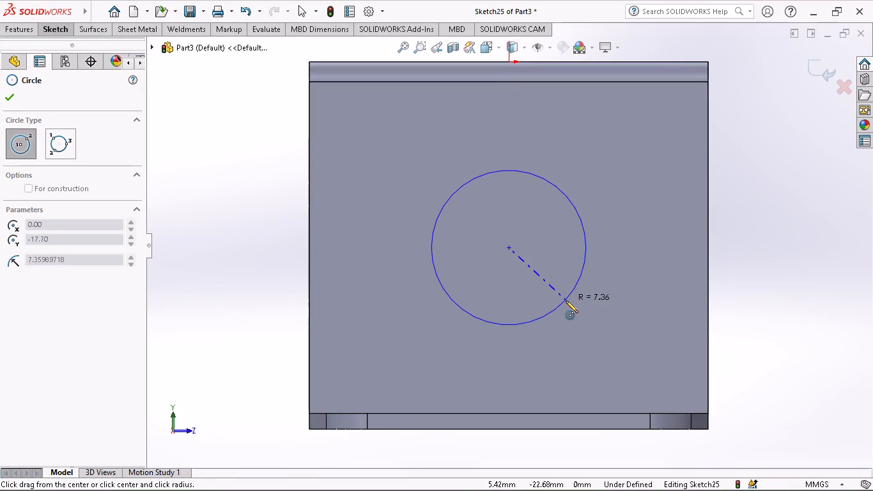
pyautogui.click(566, 300)
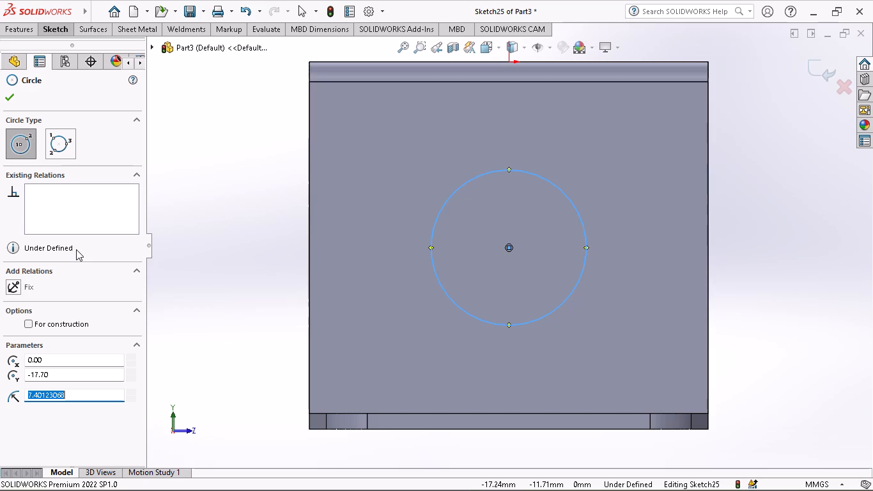
# Dimension the leg circle's diameter to 8 mm.
pyautogui.click(58, 34)
pyautogui.click(58, 49)
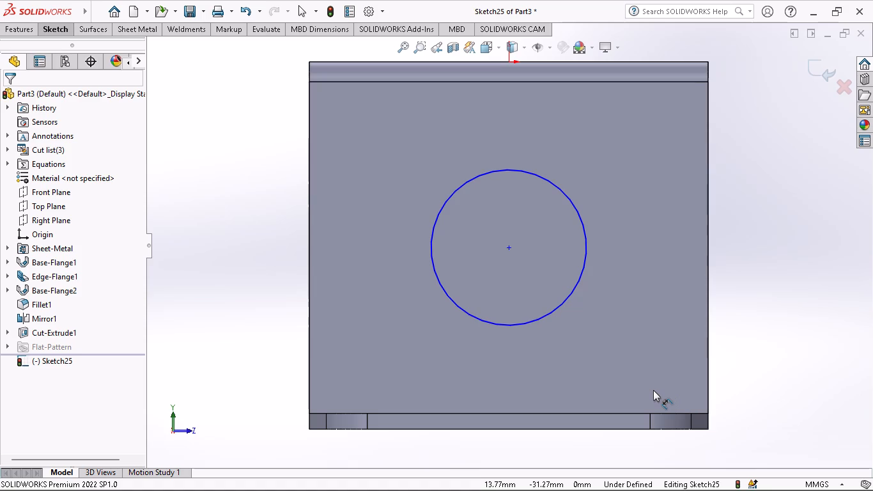
pyautogui.click(573, 290)
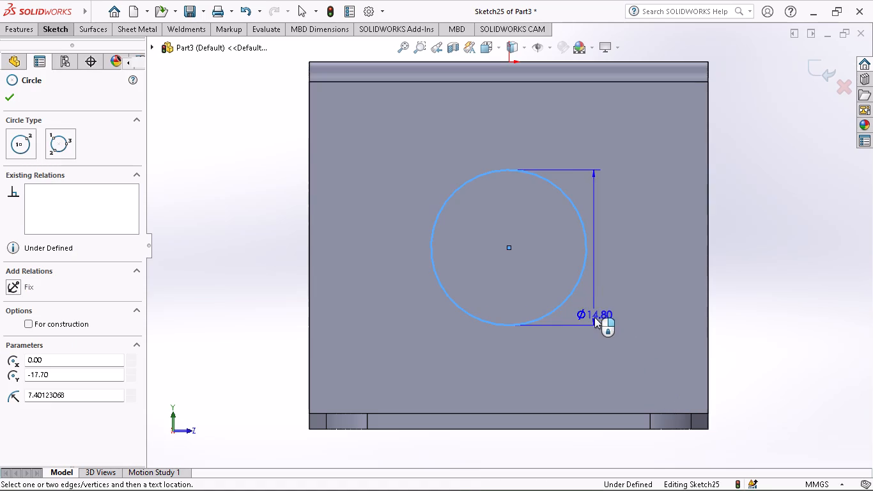
pyautogui.click(610, 344)
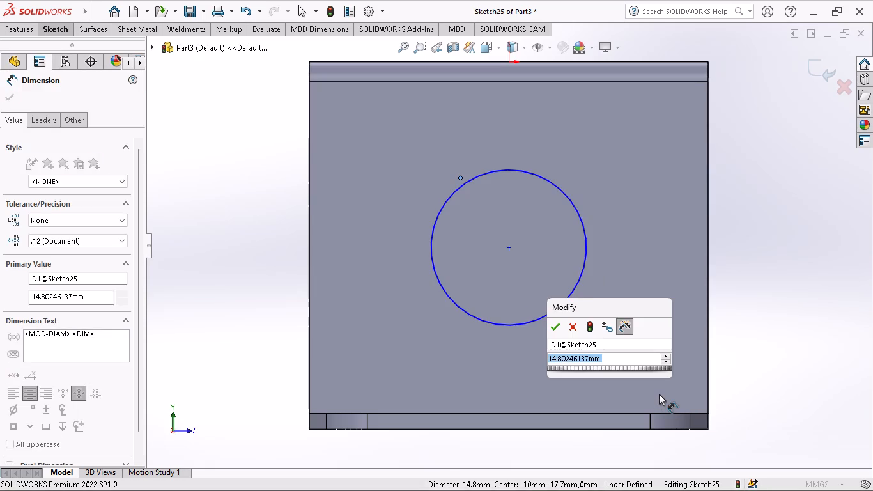
pyautogui.press('8')
pyautogui.press('Return')
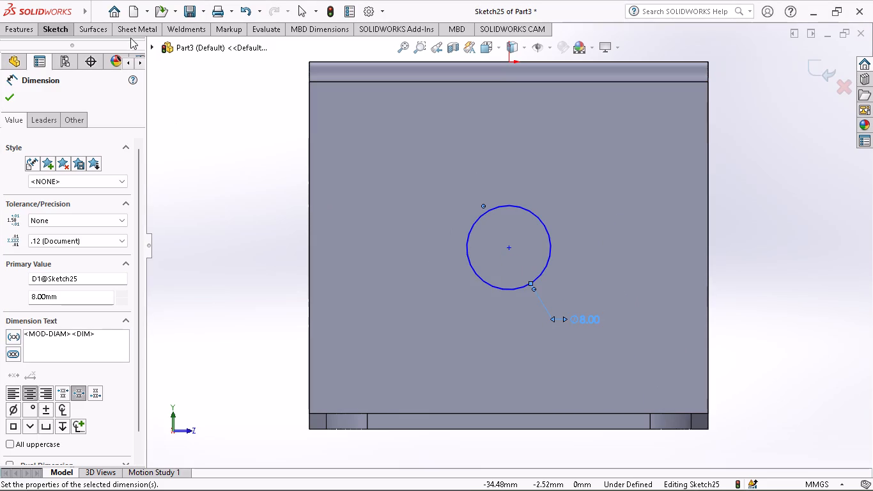
# Dimension the 8 mm circle's centre to locate it on the -X leg's outer face.
pyautogui.click(61, 24)
pyautogui.click(47, 57)
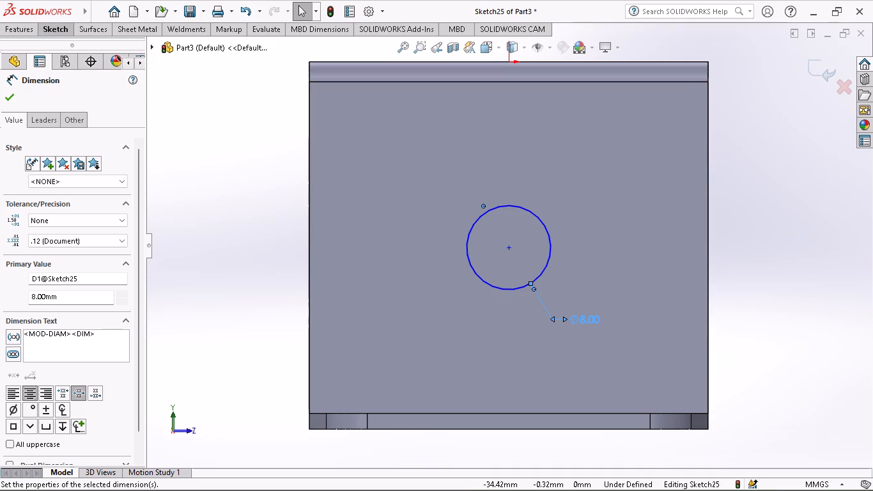
pyautogui.click(58, 28)
pyautogui.click(58, 57)
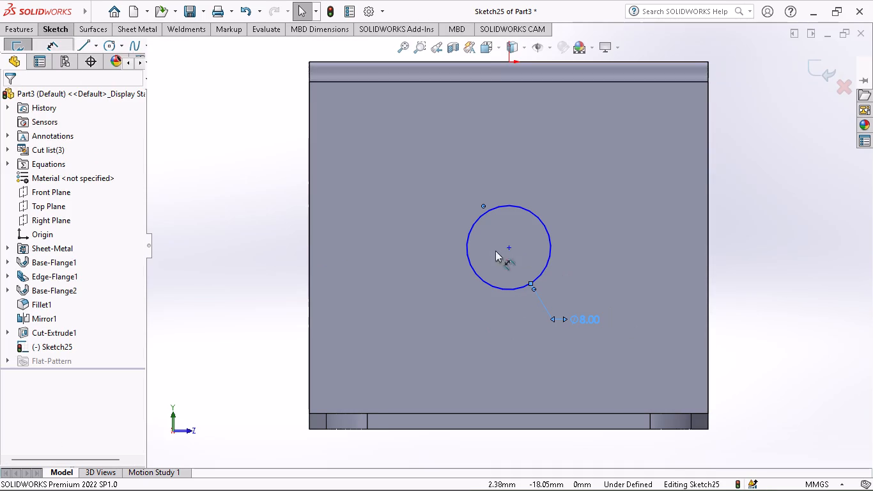
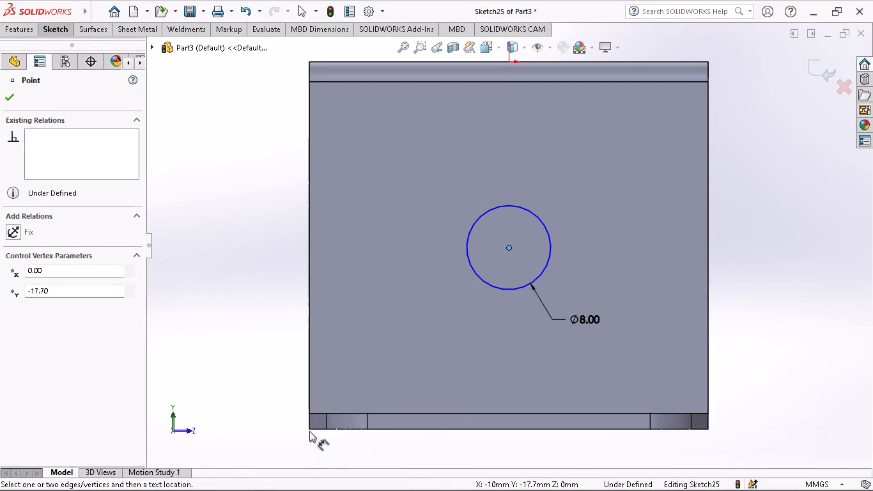
# Dimension the circle's centre 18 mm vertically above the bottom corner at the -Z side of the bracket.
pyautogui.click(309, 430)
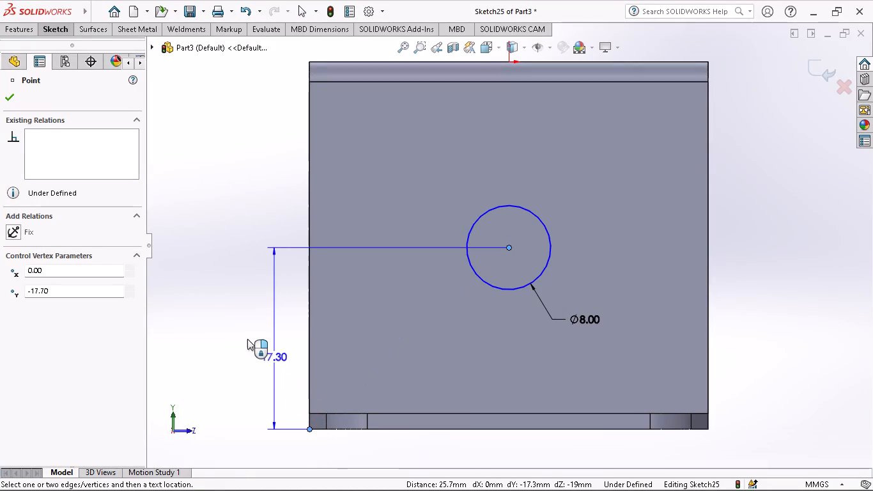
pyautogui.click(243, 336)
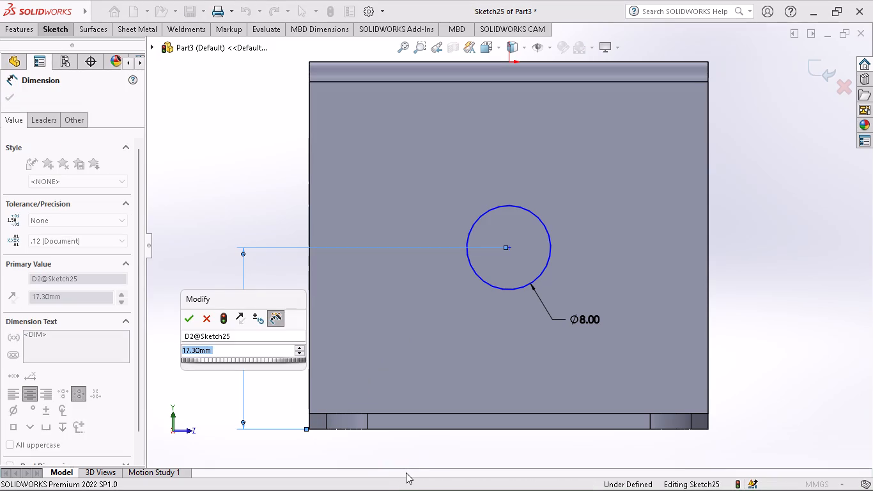
pyautogui.press('1')
pyautogui.press('8')
pyautogui.press('Return')
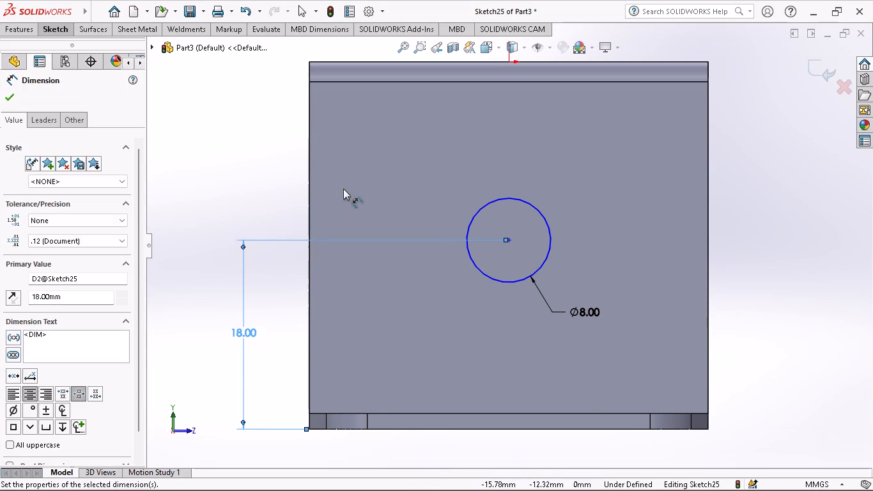
# Dimension the circle's centre 19 mm horizontally from the bracket's top corner at the -Z side.
pyautogui.click(309, 61)
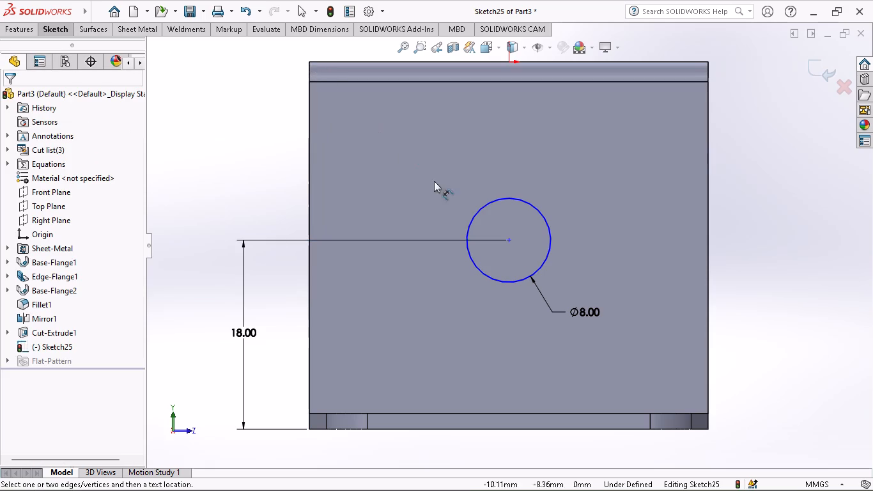
pyautogui.click(507, 242)
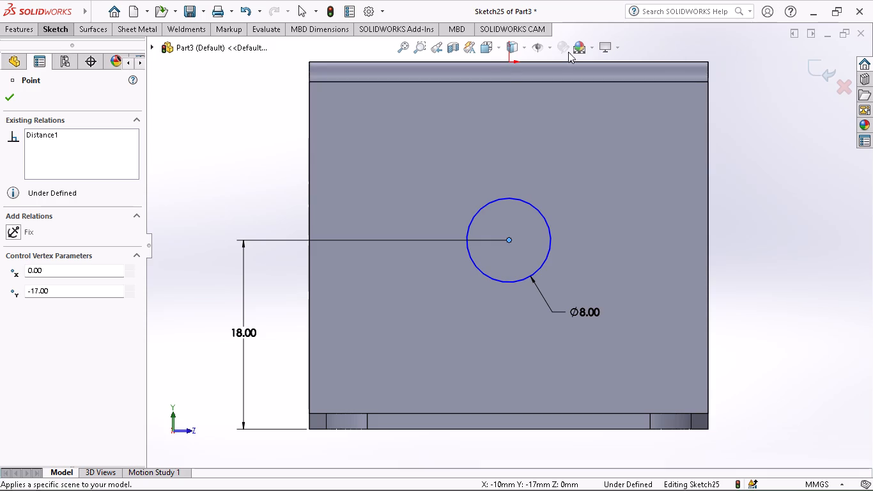
pyautogui.click(309, 63)
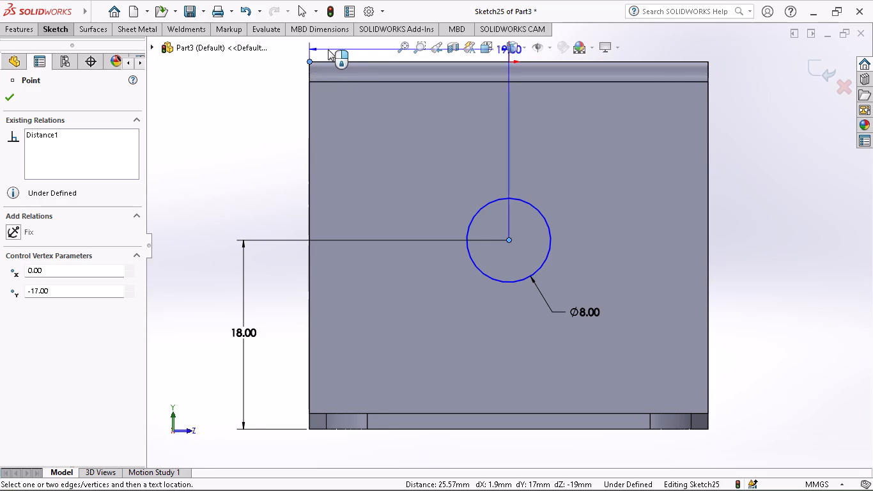
pyautogui.click(330, 58)
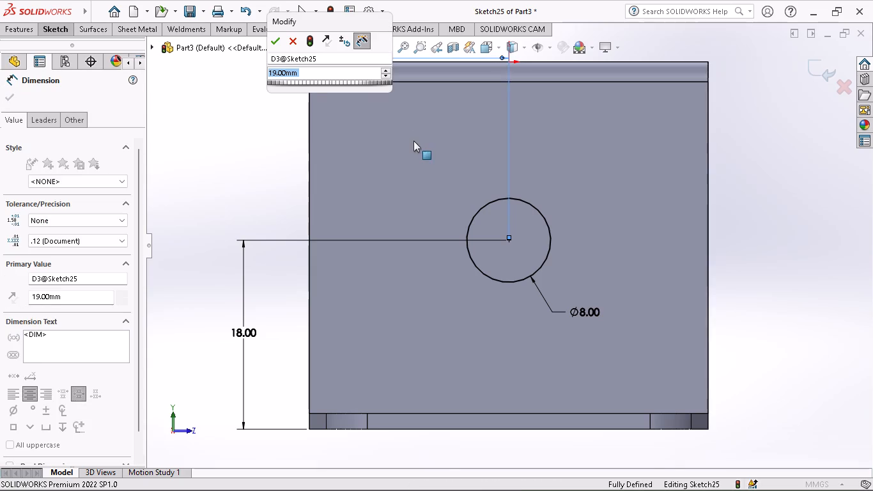
pyautogui.click(272, 47)
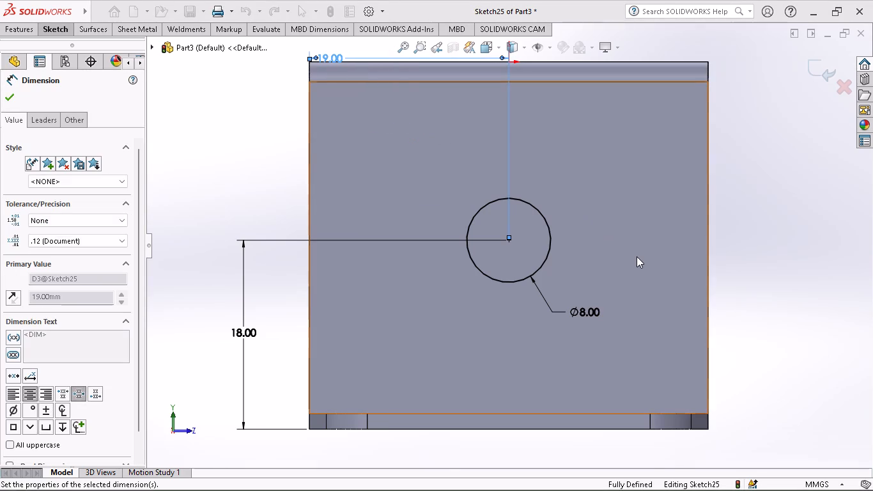
# Set the leg circle's diameter to 10 mm.
pyautogui.doubleClick(582, 308)
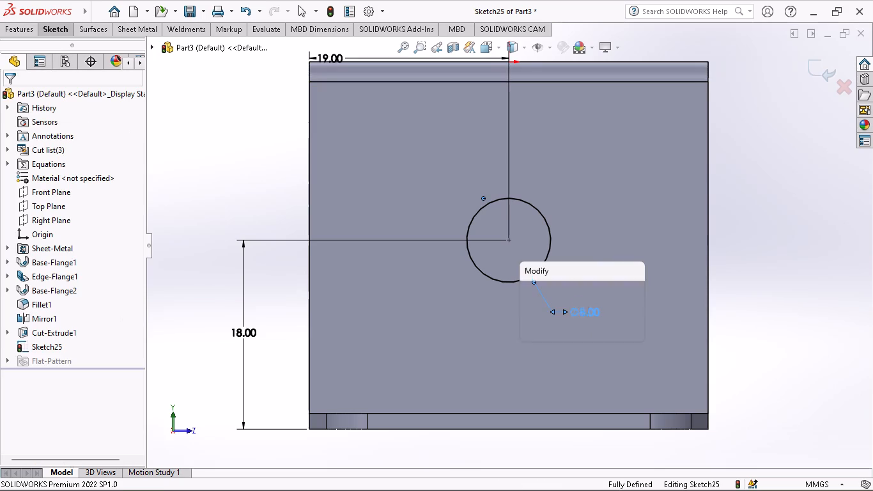
pyautogui.write('10')
pyautogui.press('Return')
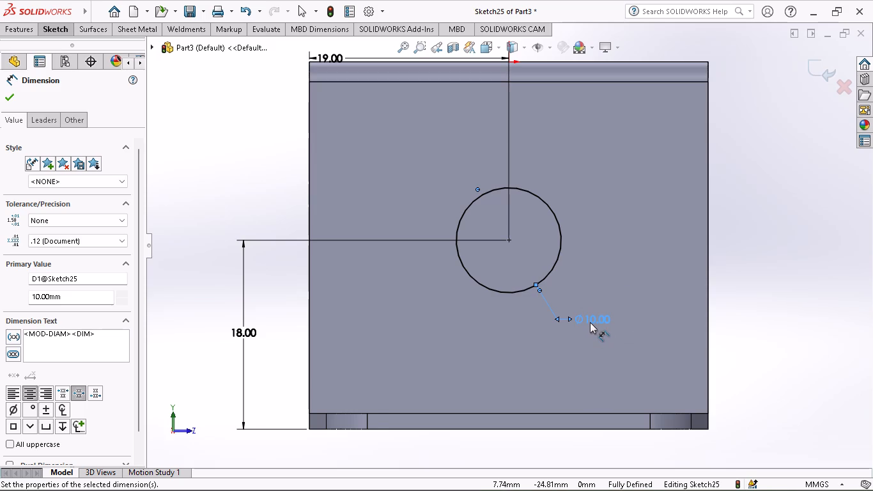
# Cut-extrude the 10 mm circle through both legs with a 40 mm blind depth.
pyautogui.click(19, 36)
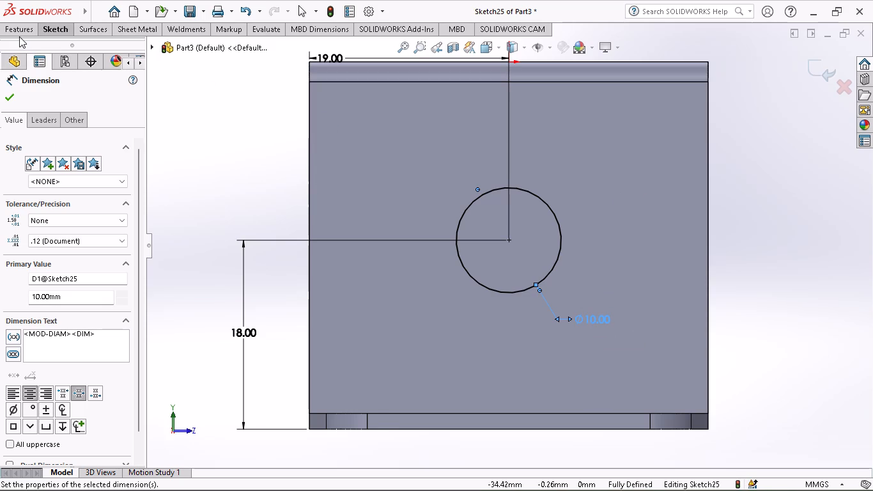
pyautogui.click(20, 27)
pyautogui.click(175, 60)
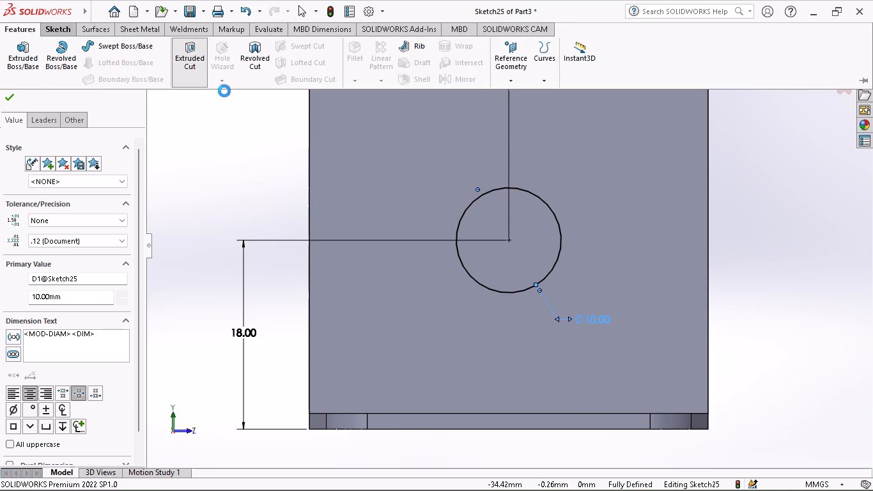
pyautogui.moveTo(638, 267); pyautogui.dragTo(612, 245, button='middle')
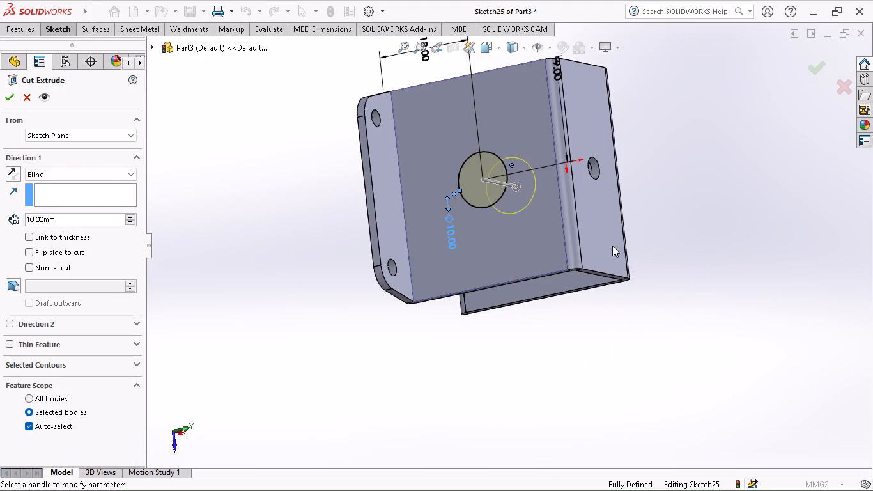
pyautogui.moveTo(612, 245); pyautogui.dragTo(602, 129, button='middle')
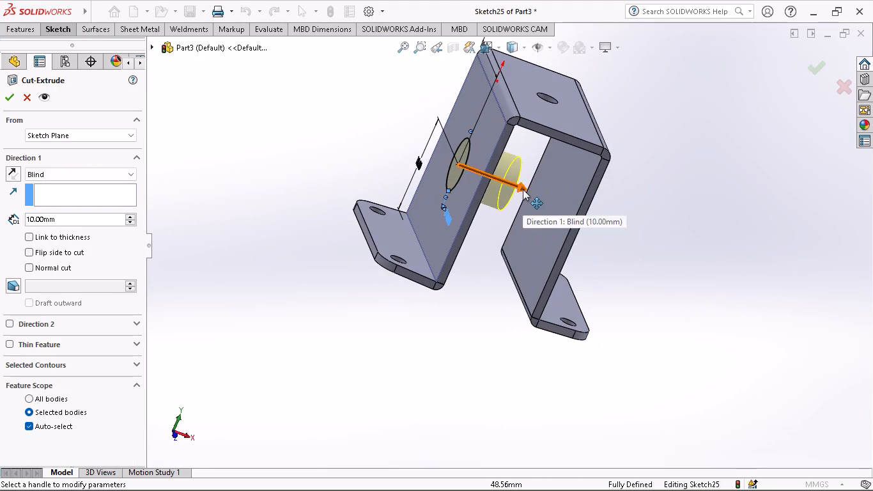
pyautogui.moveTo(523, 187); pyautogui.dragTo(661, 250)
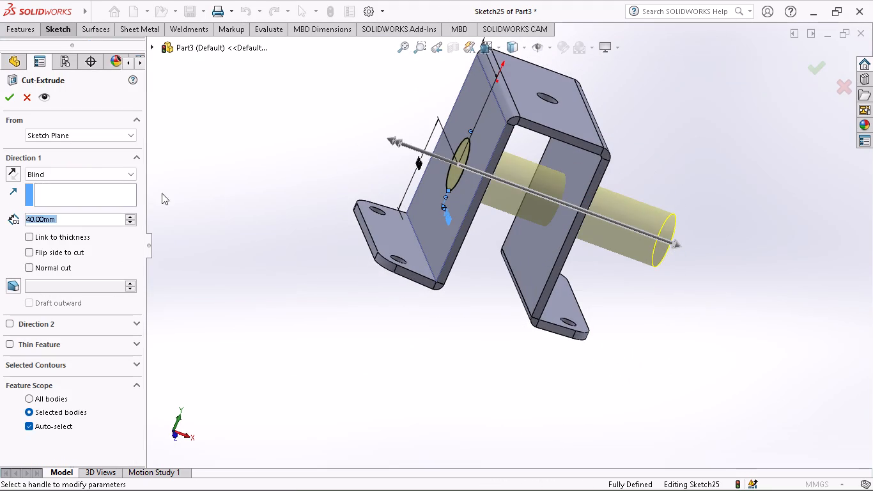
pyautogui.click(8, 92)
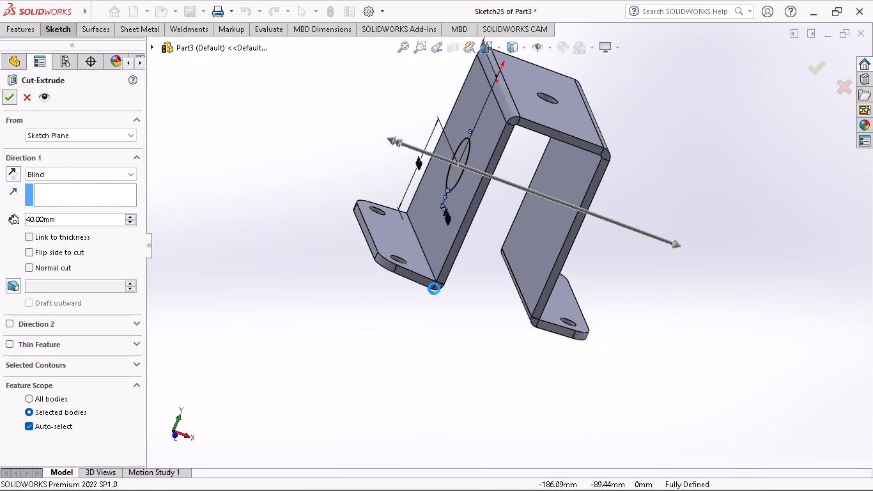
# Examine the bracket from several angles, including the leg holes, top hole and both feet.
pyautogui.moveTo(452, 288); pyautogui.dragTo(485, 336, button='middle')
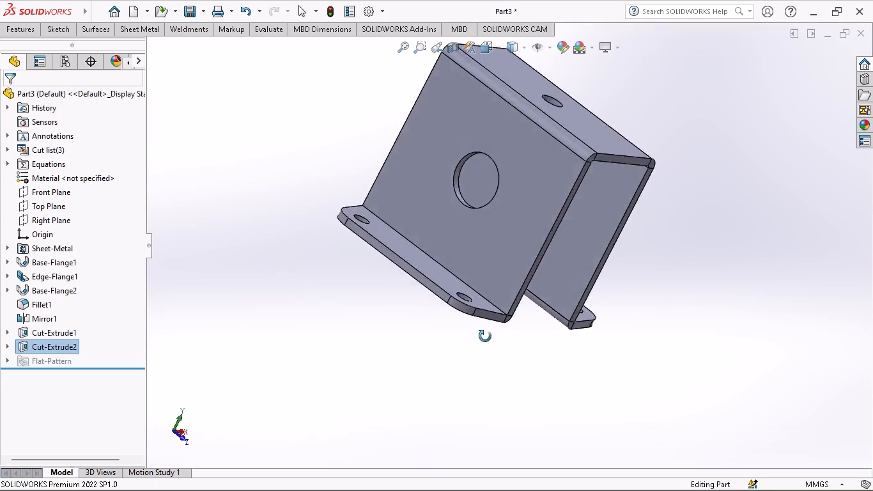
pyautogui.moveTo(485, 336); pyautogui.dragTo(444, 281, button='middle')
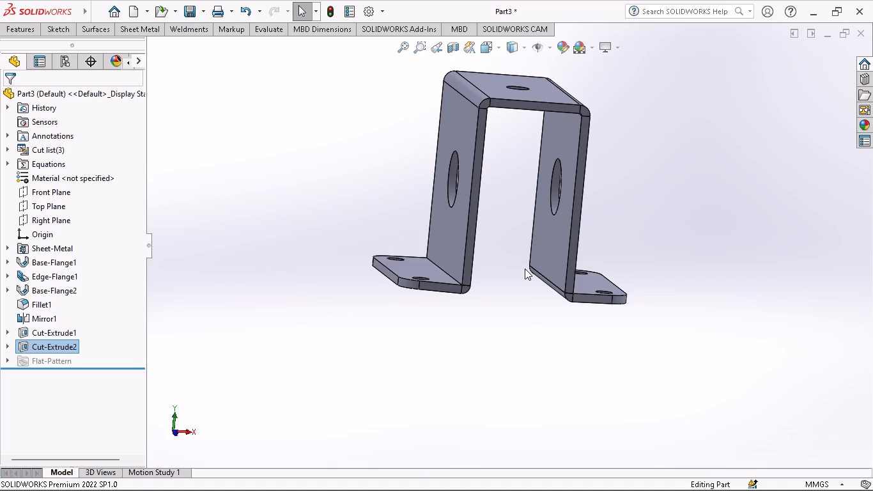
pyautogui.moveTo(520, 268); pyautogui.dragTo(481, 276, button='middle')
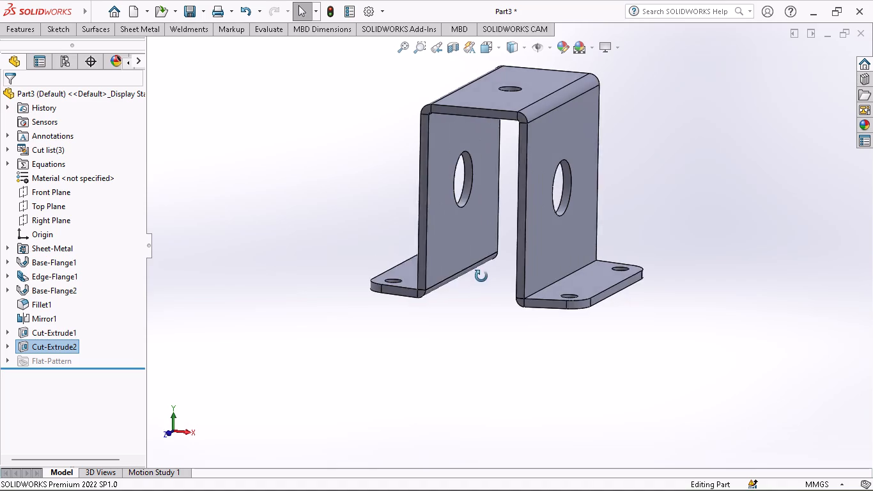
pyautogui.moveTo(481, 276); pyautogui.dragTo(520, 354, button='middle')
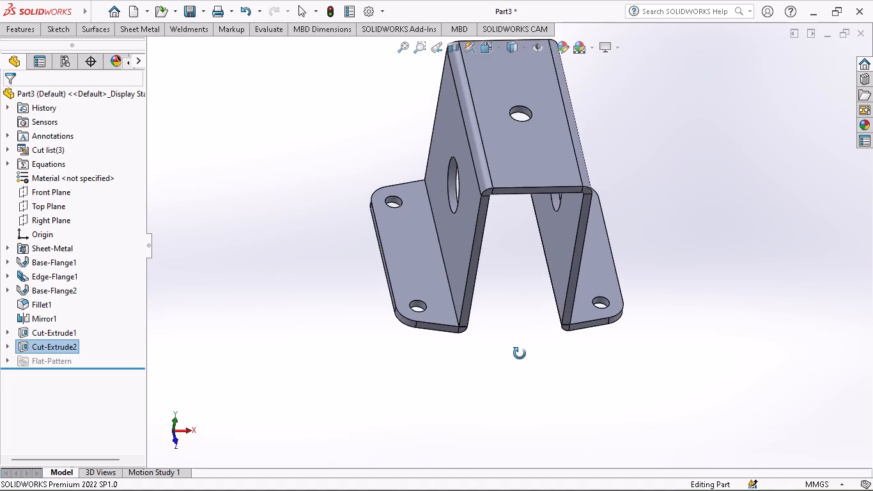
pyautogui.moveTo(520, 354); pyautogui.dragTo(511, 451, button='middle')
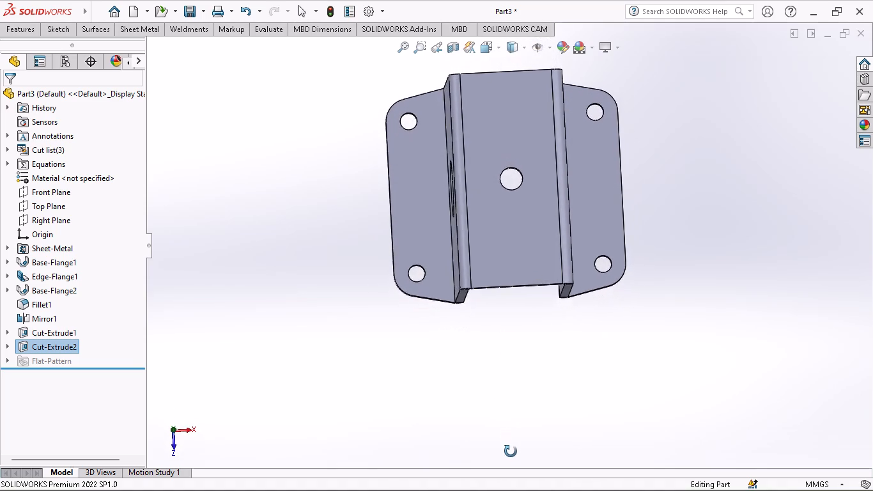
pyautogui.moveTo(511, 451); pyautogui.dragTo(509, 462, button='middle')
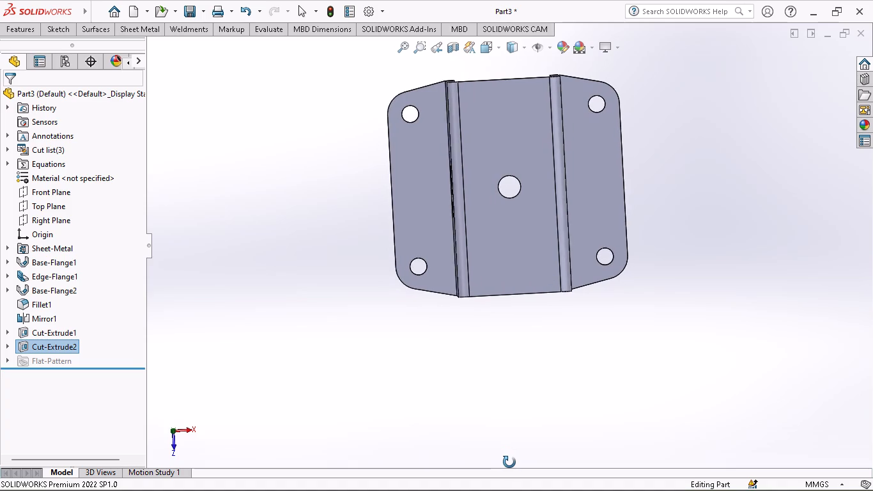
pyautogui.moveTo(509, 462); pyautogui.dragTo(518, 320, button='middle')
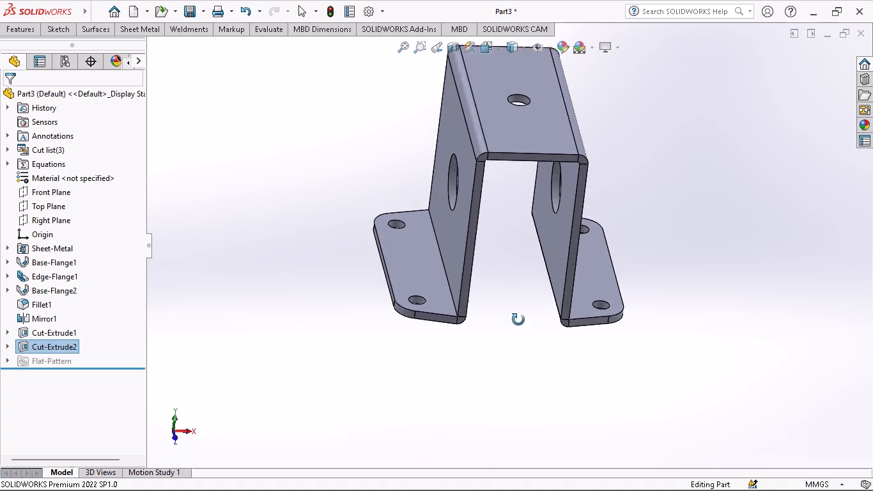
pyautogui.moveTo(518, 320); pyautogui.dragTo(557, 260, button='middle')
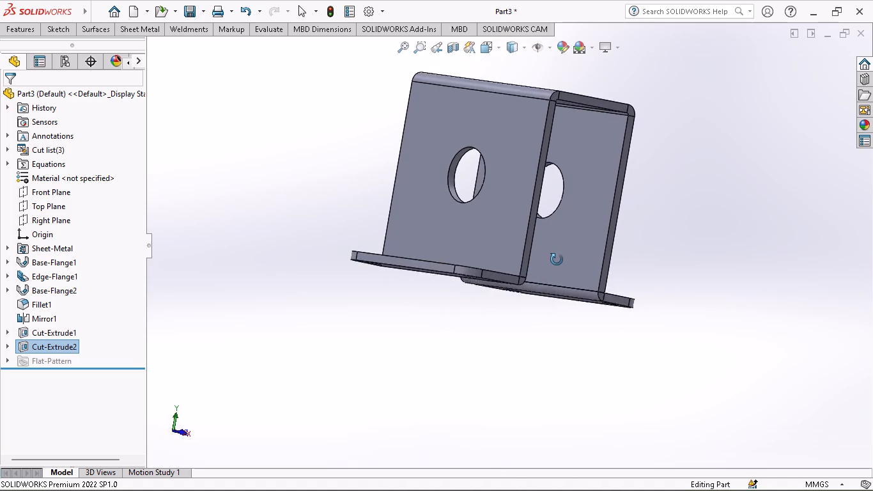
pyautogui.moveTo(557, 260); pyautogui.dragTo(542, 263, button='middle')
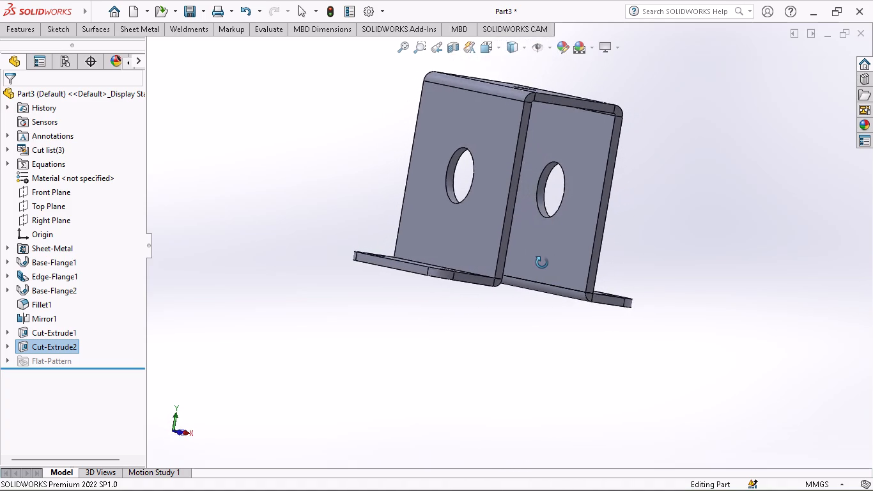
pyautogui.moveTo(542, 263); pyautogui.dragTo(504, 327, button='middle')
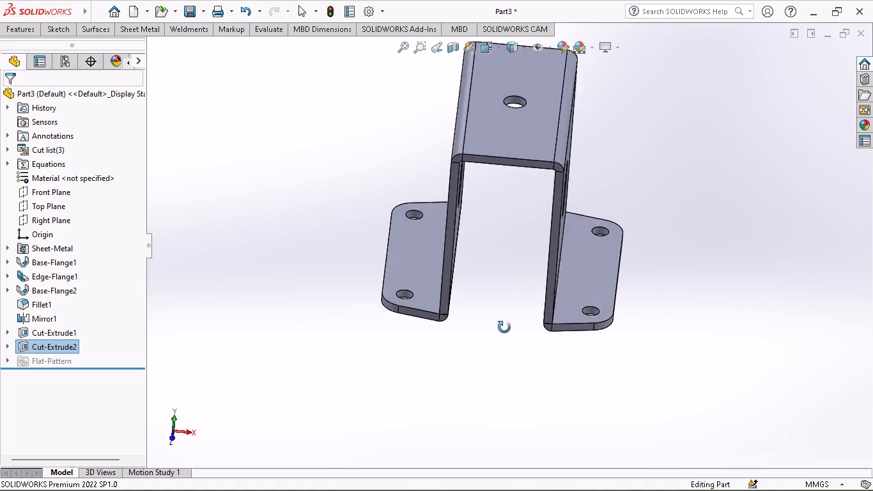
pyautogui.moveTo(504, 327); pyautogui.dragTo(497, 326, button='middle')
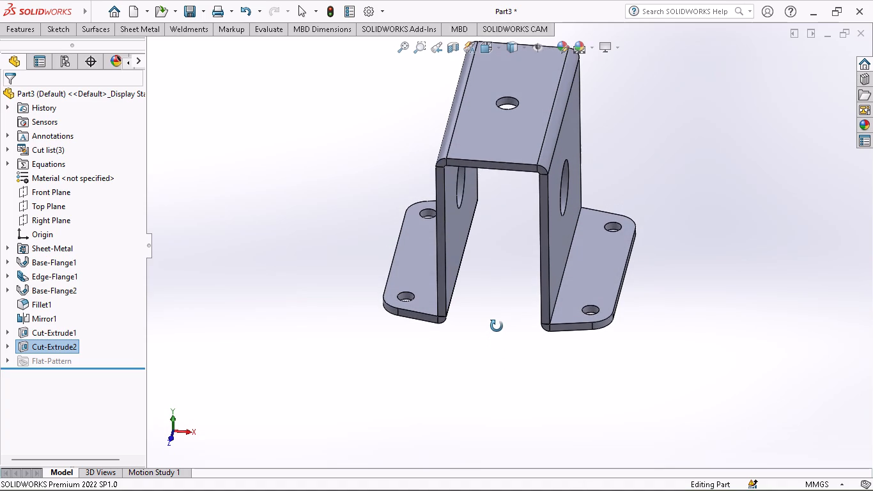
pyautogui.moveTo(497, 326); pyautogui.dragTo(500, 290, button='middle')
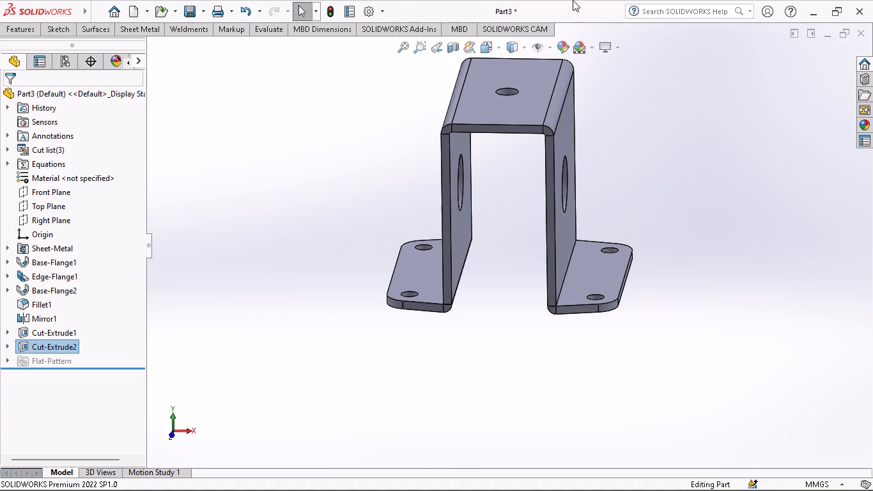
pyautogui.moveTo(484, 196); pyautogui.dragTo(522, 214, button='middle')
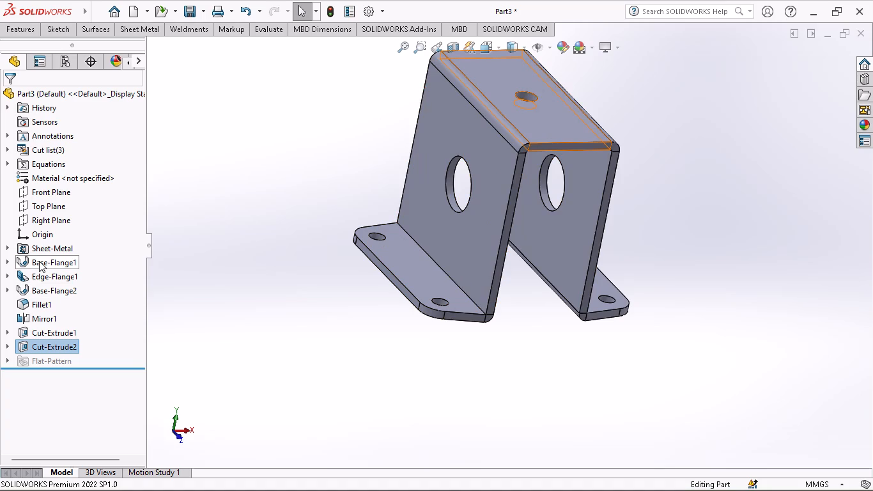
# Review the parameters of Base-Flange1 and Edge-Flange1, closing each definition without making changes.
pyautogui.click(39, 261)
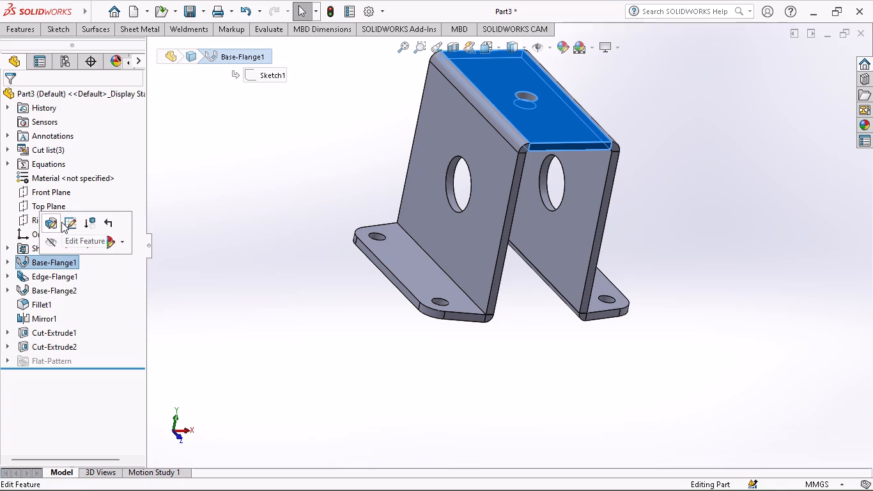
pyautogui.click(56, 222)
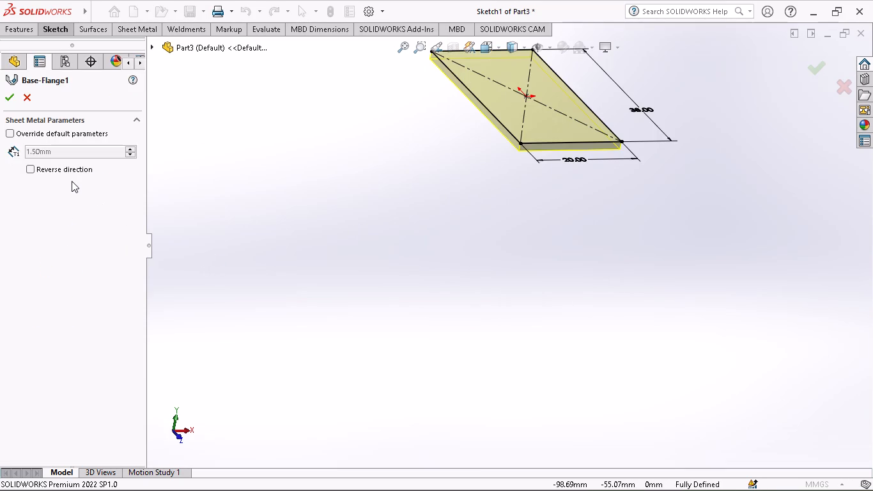
pyautogui.click(24, 100)
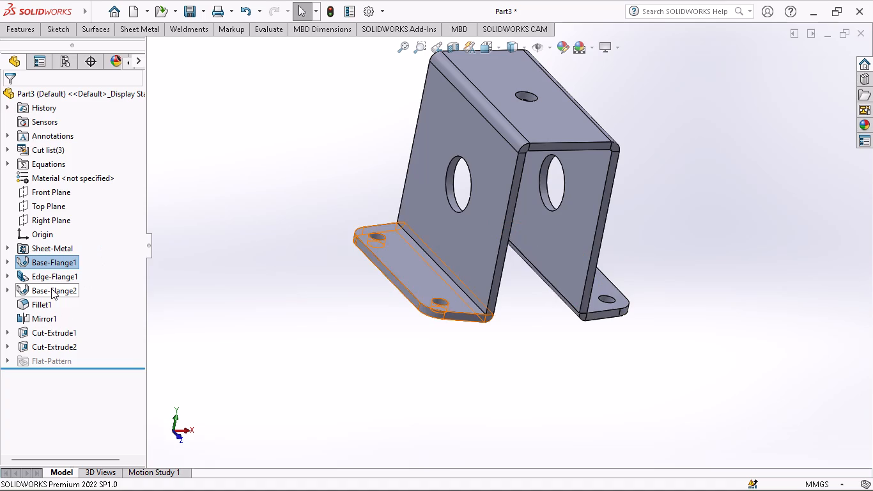
pyautogui.click(51, 279)
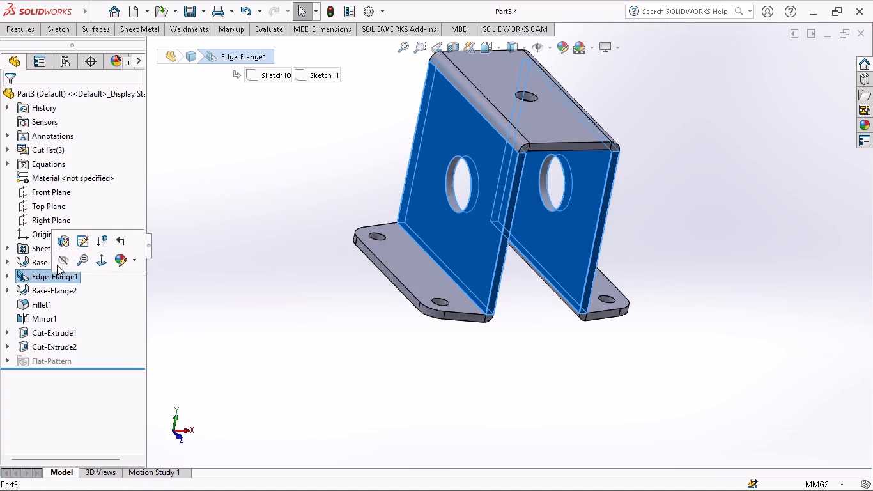
pyautogui.click(61, 248)
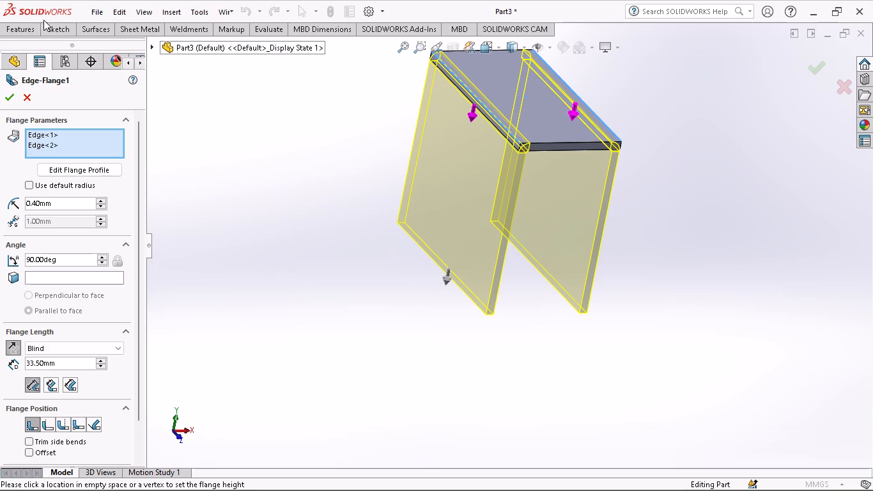
pyautogui.click(22, 97)
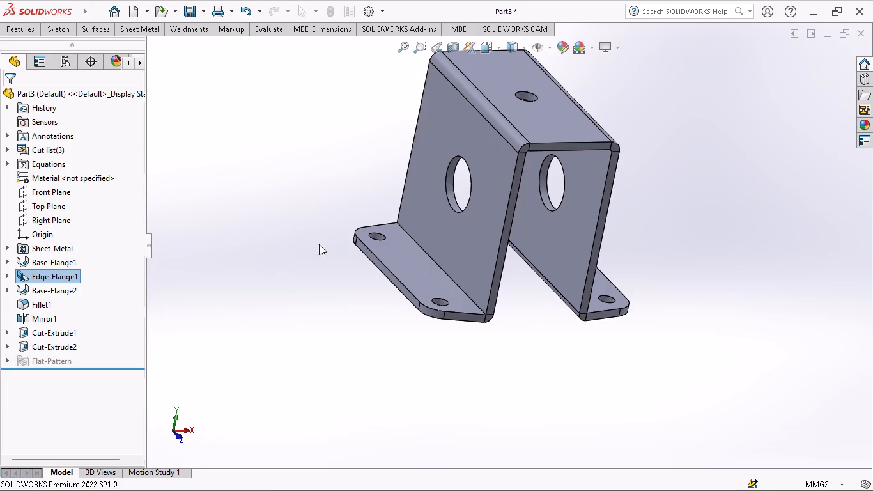
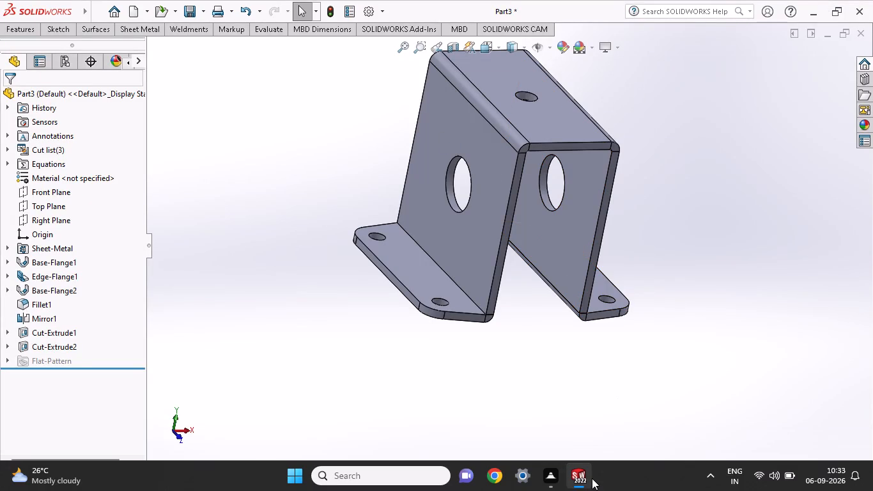
# Show previews of the open SOLIDWORKS document windows.
pyautogui.click(587, 478)
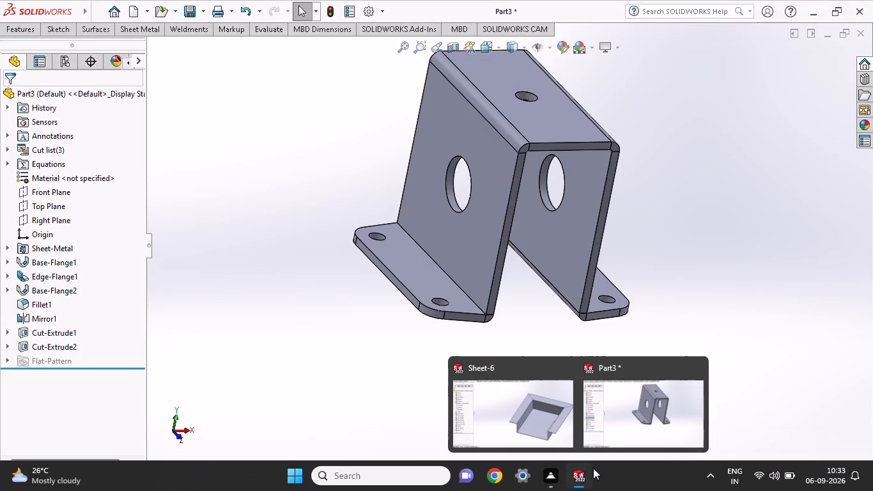
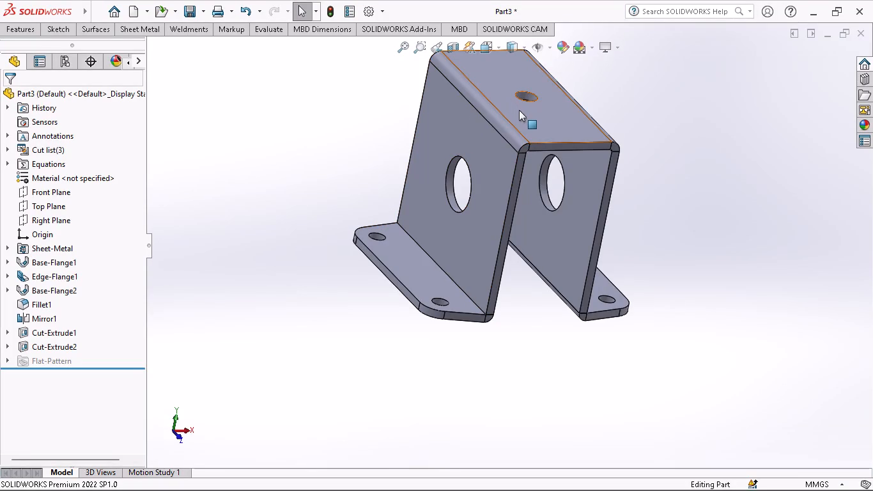
# Examine the bracket's top face, bends, legs and feet from several angles.
pyautogui.moveTo(552, 109); pyautogui.dragTo(525, 174, button='middle')
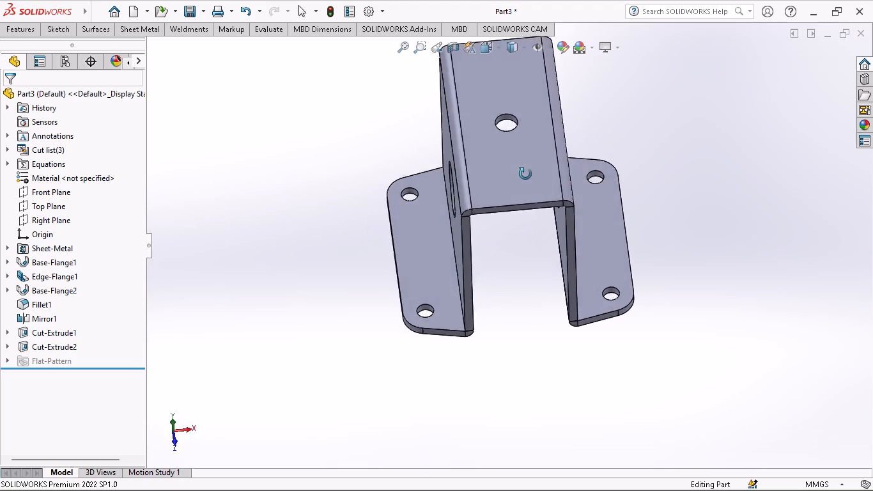
pyautogui.moveTo(525, 174); pyautogui.dragTo(530, 258, button='middle')
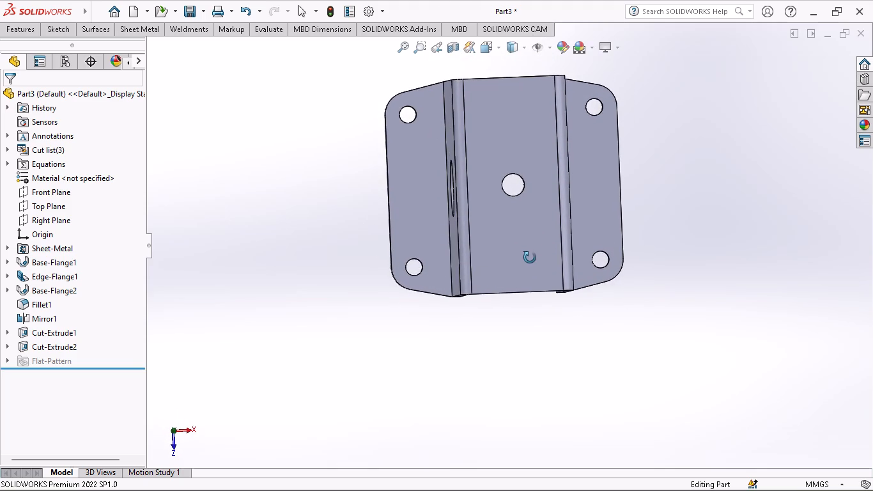
pyautogui.moveTo(530, 258); pyautogui.dragTo(527, 258, button='middle')
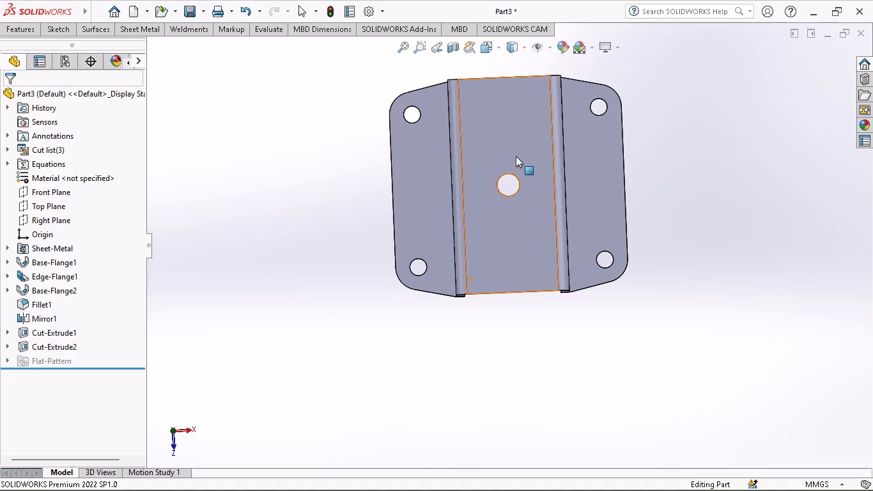
pyautogui.moveTo(516, 156); pyautogui.dragTo(516, 163, button='middle')
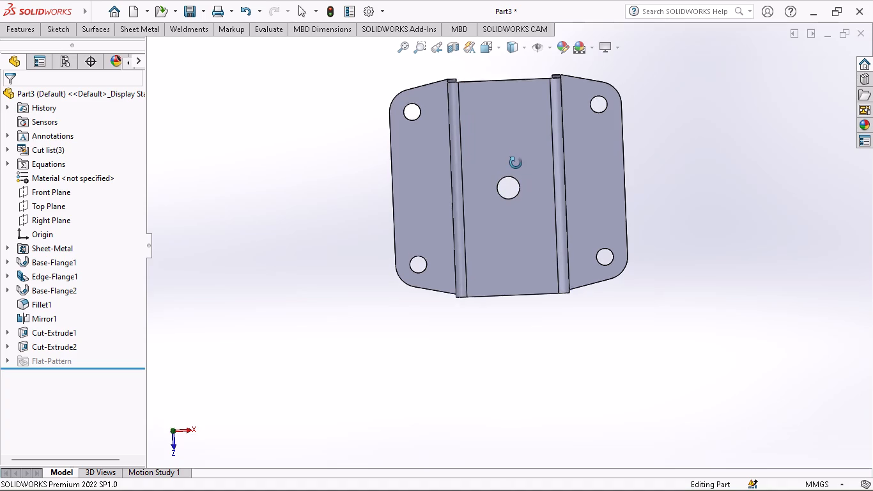
pyautogui.moveTo(516, 163); pyautogui.dragTo(517, 221, button='middle')
pyautogui.moveTo(517, 221); pyautogui.dragTo(504, 212, button='middle')
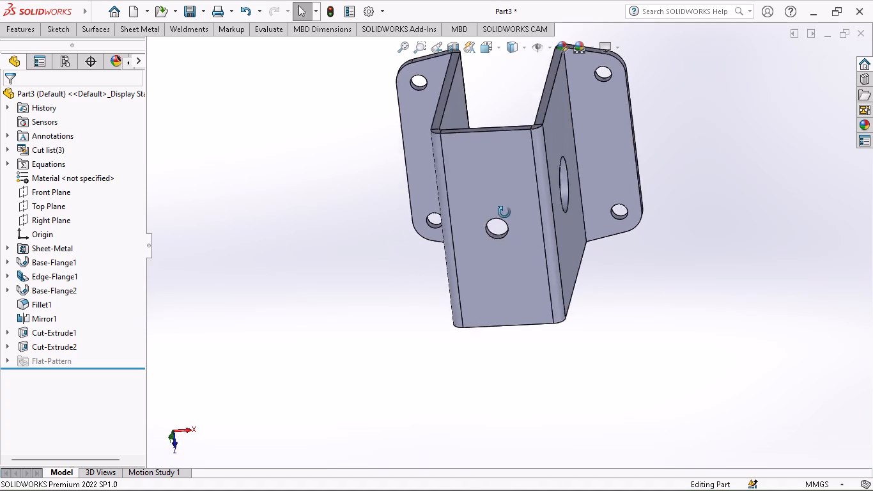
pyautogui.moveTo(504, 212); pyautogui.dragTo(513, 153, button='middle')
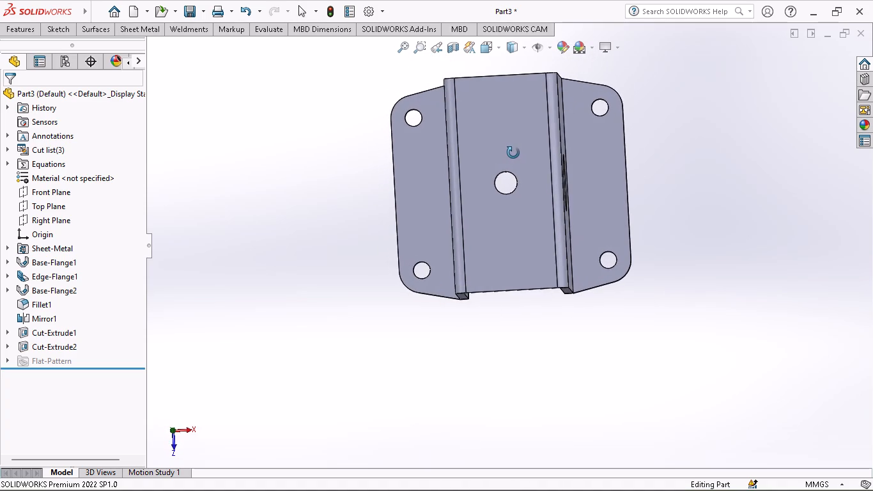
pyautogui.moveTo(513, 153); pyautogui.dragTo(513, 159, button='middle')
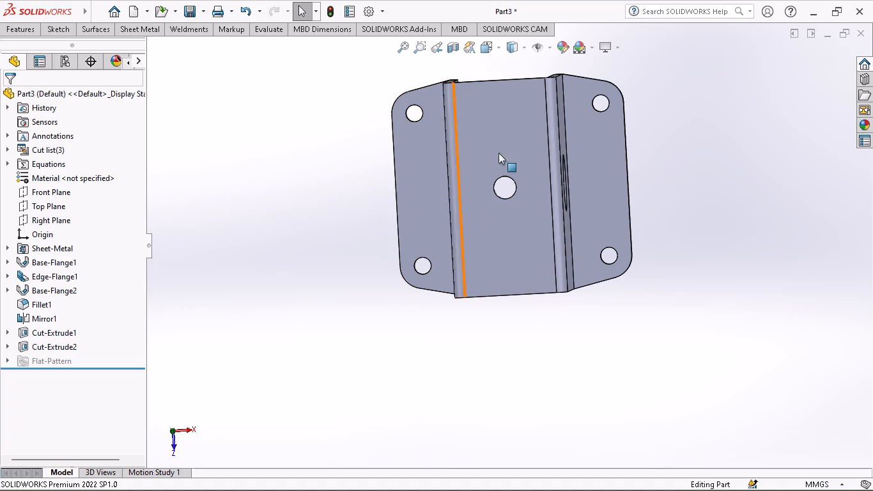
pyautogui.moveTo(503, 141); pyautogui.dragTo(504, 46, button='middle')
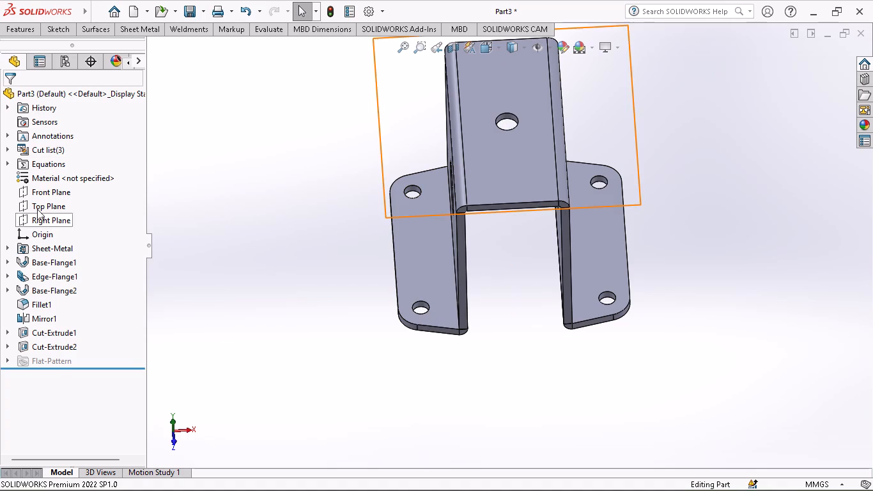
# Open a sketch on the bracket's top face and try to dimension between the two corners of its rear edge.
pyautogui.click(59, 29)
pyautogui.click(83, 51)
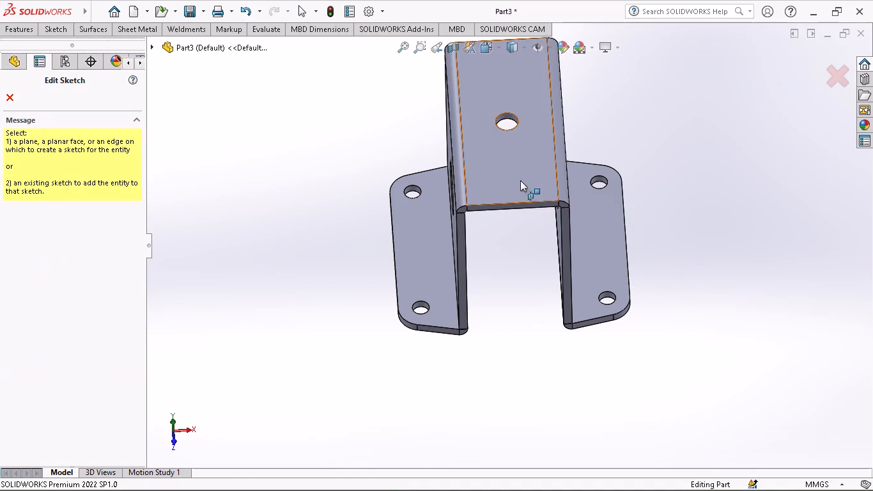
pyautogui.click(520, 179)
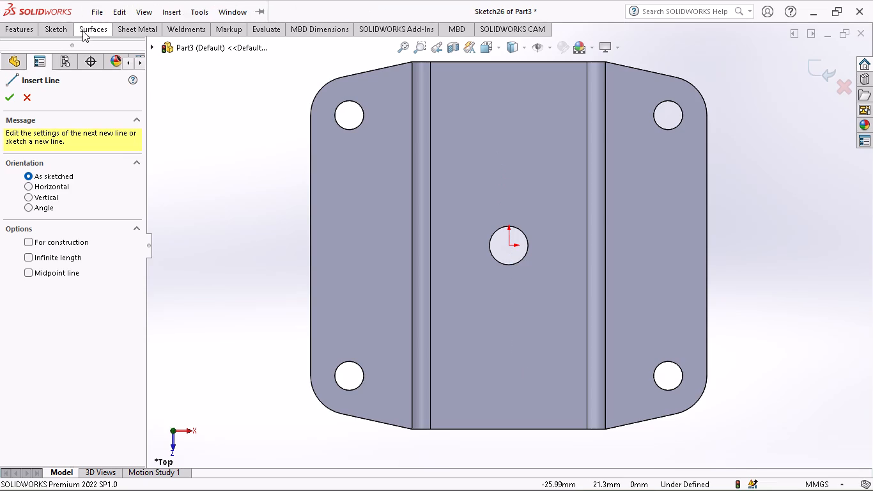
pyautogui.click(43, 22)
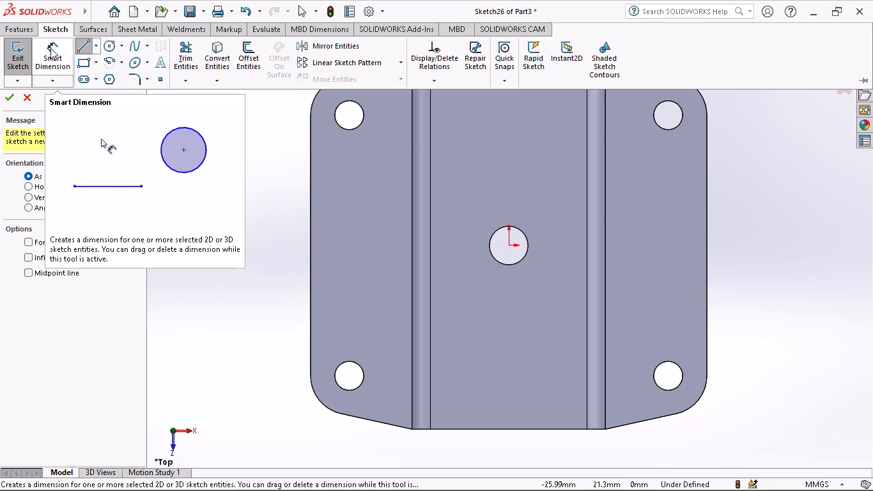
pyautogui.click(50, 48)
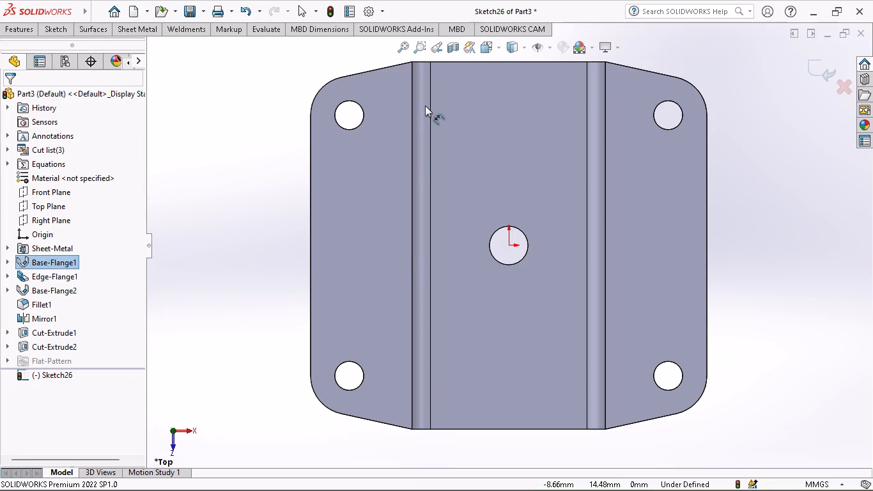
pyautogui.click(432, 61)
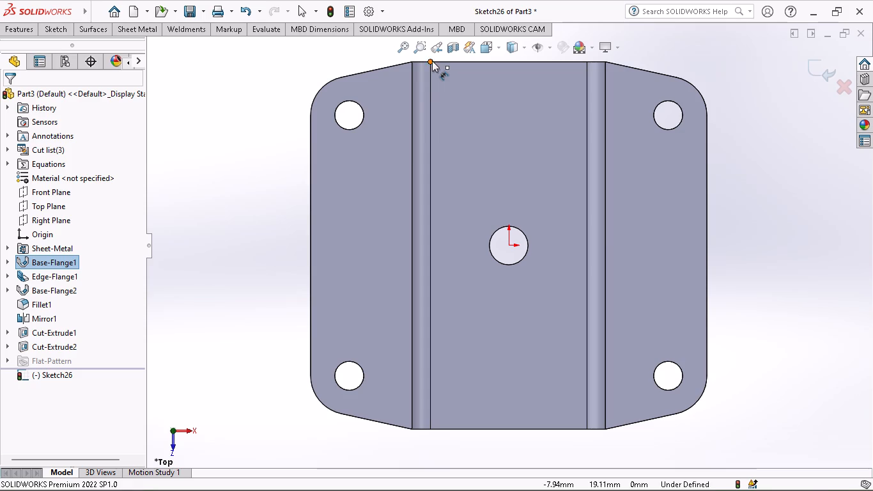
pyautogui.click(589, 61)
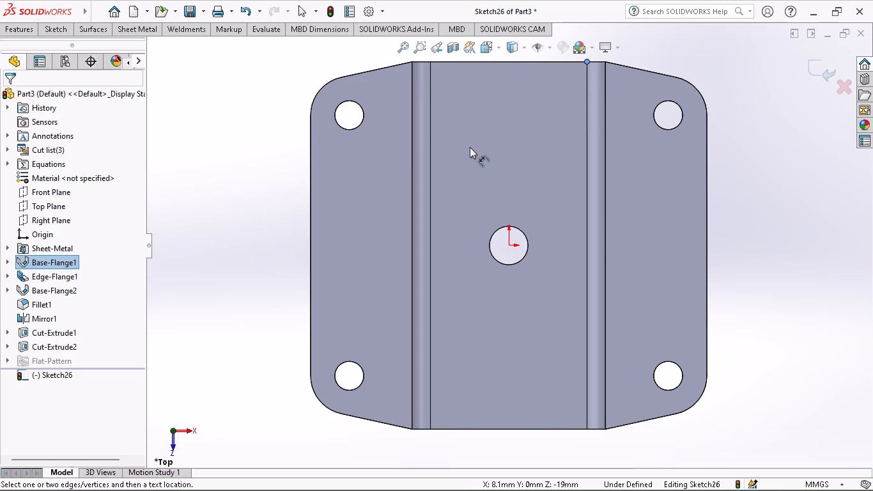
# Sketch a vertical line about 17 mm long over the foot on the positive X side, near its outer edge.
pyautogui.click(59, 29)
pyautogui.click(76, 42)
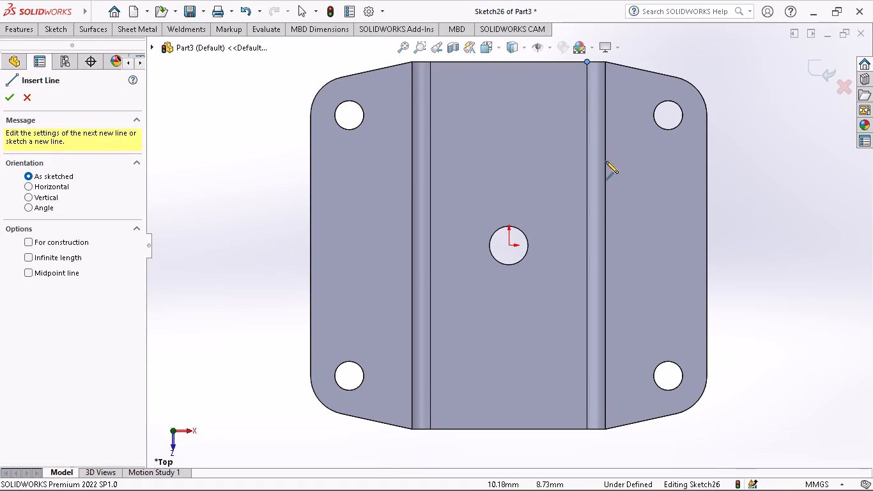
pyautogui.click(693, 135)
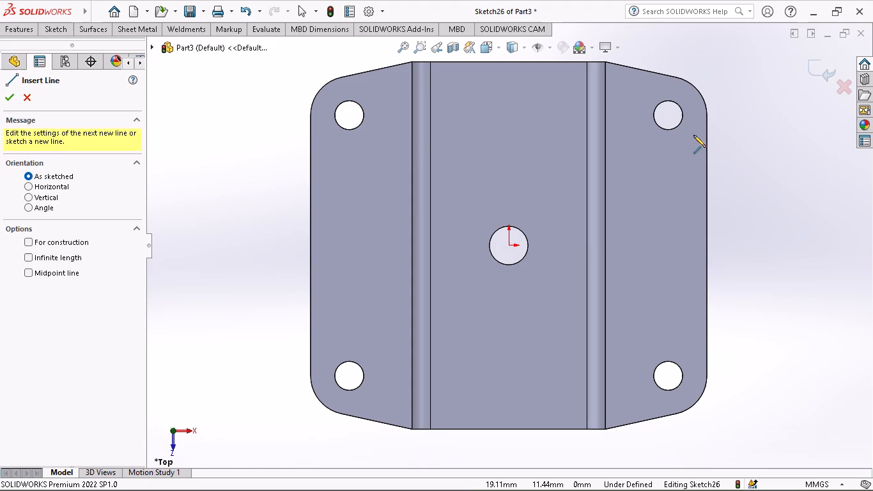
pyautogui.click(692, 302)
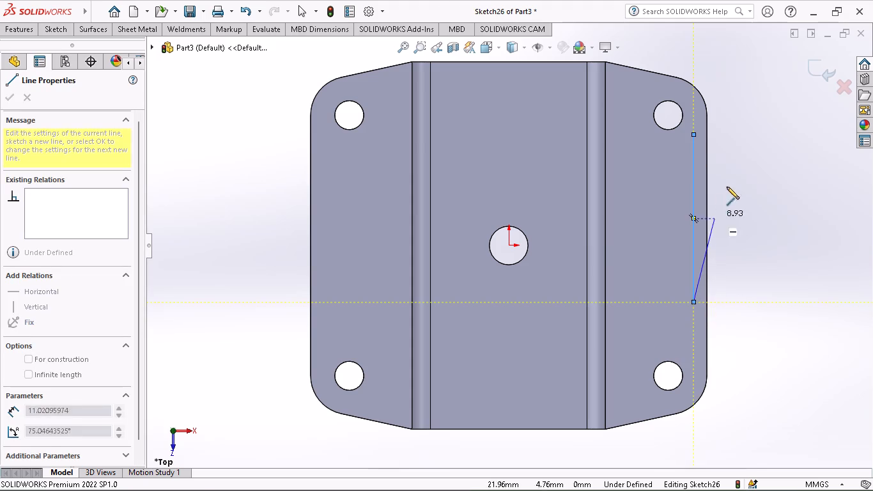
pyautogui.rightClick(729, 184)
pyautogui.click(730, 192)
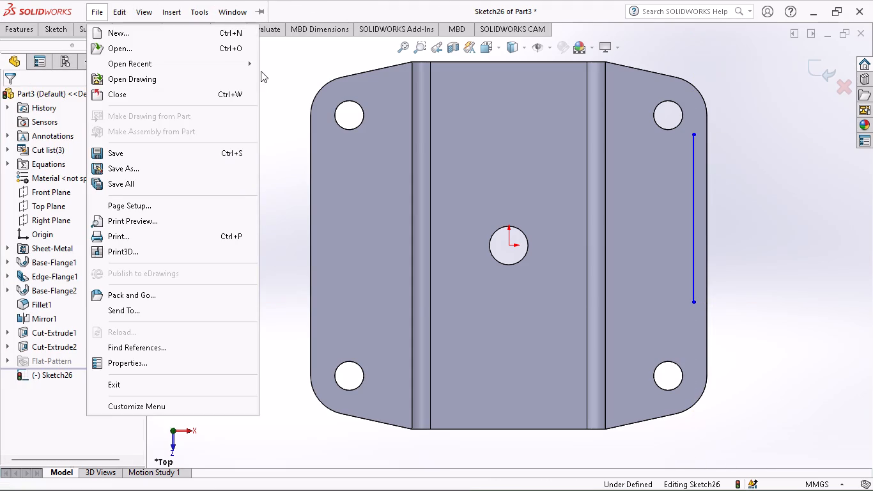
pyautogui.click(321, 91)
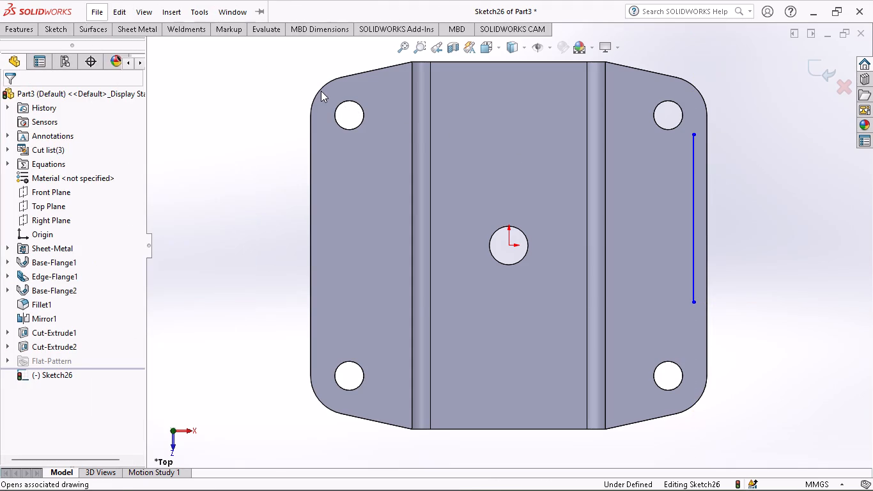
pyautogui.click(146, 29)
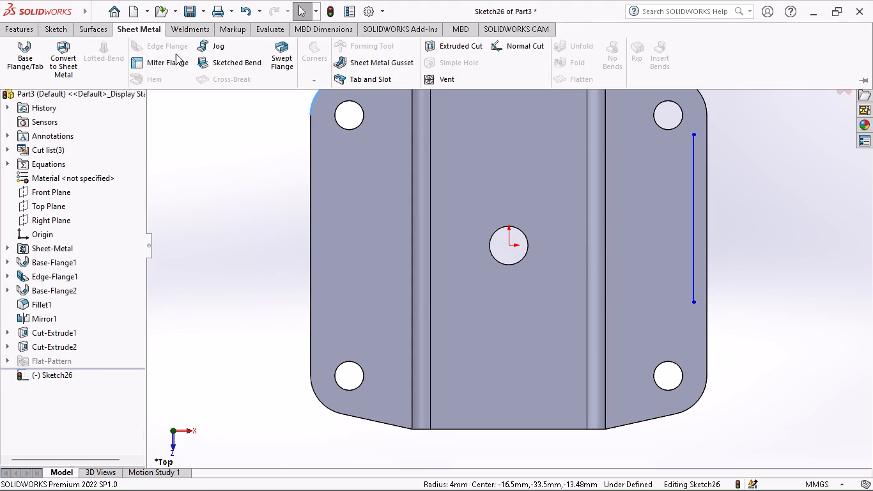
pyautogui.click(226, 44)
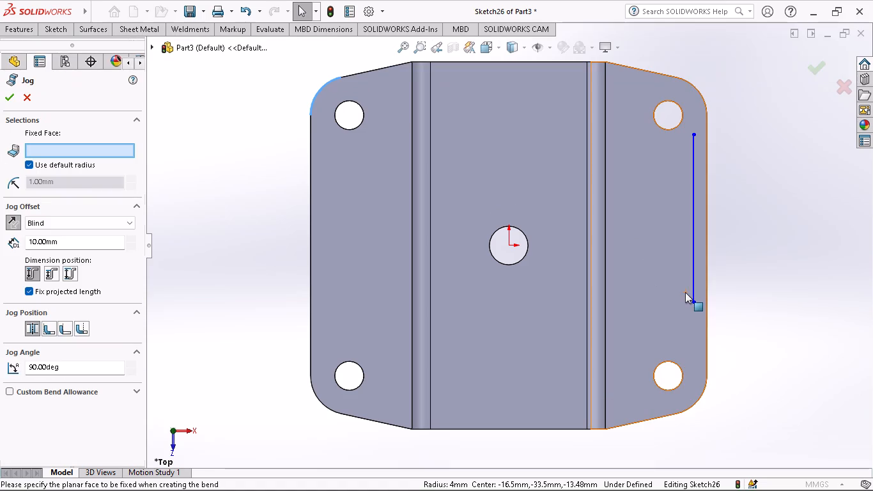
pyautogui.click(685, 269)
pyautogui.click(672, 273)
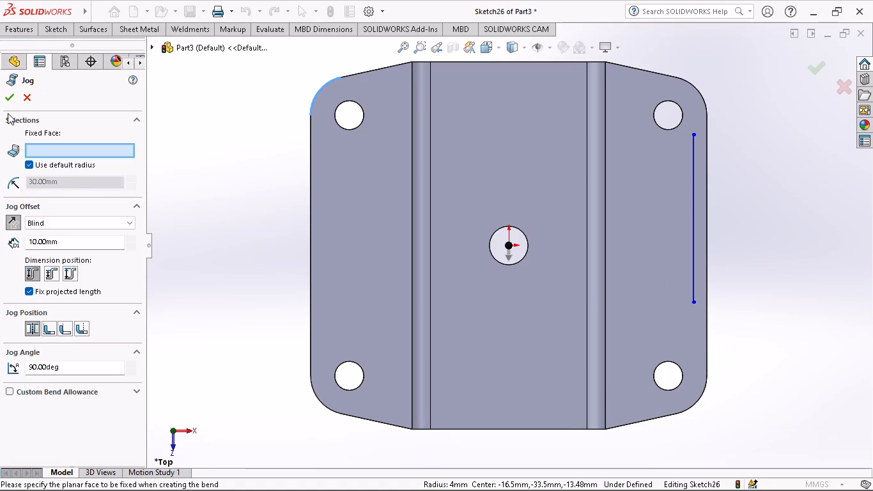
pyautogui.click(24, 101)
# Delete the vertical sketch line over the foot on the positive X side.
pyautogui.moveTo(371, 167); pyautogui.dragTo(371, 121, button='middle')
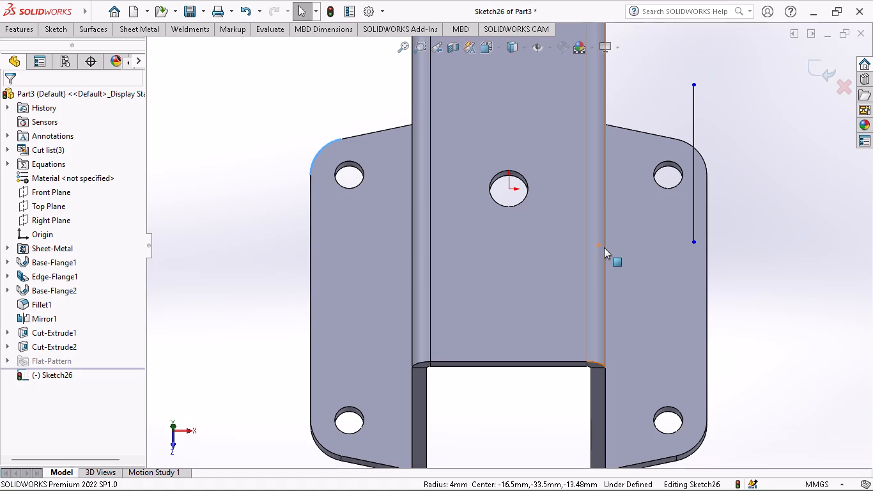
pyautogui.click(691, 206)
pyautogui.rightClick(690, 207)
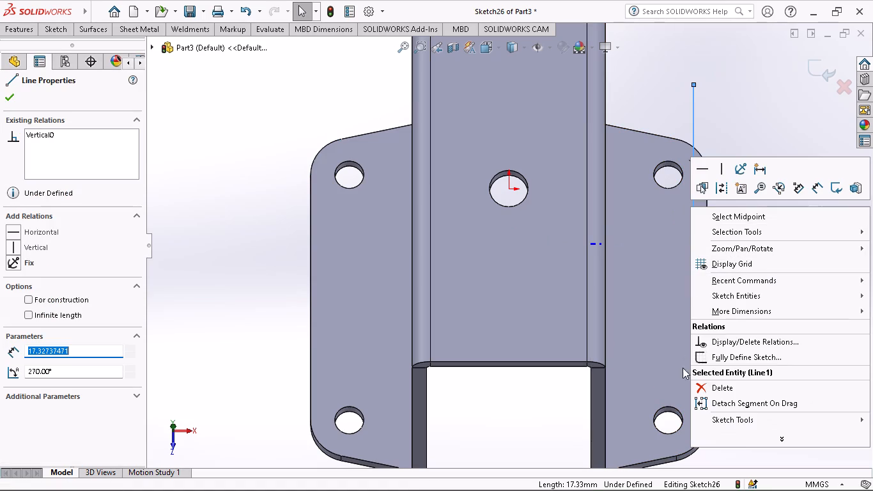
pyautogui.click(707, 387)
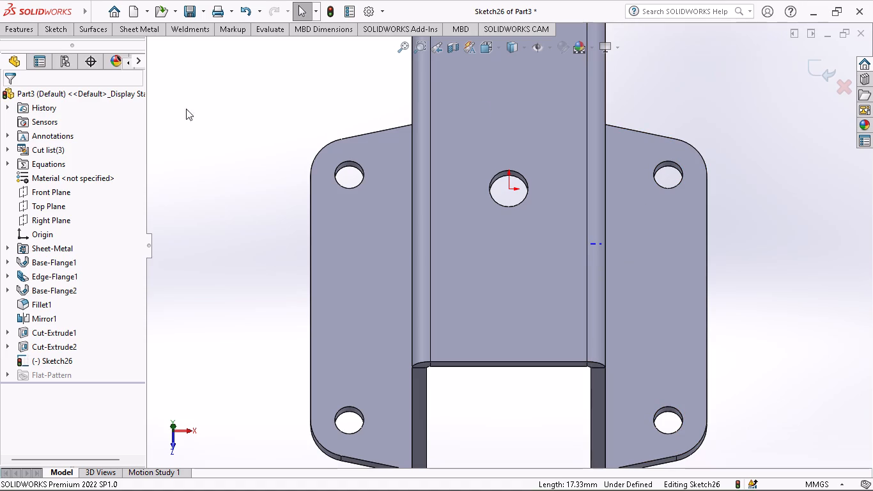
# Save the bracket as a SOLIDWORKS part named "u sheet-7" in Documents, leaving the sketch and rebuilding the document before saving.
pyautogui.click(205, 9)
pyautogui.click(201, 48)
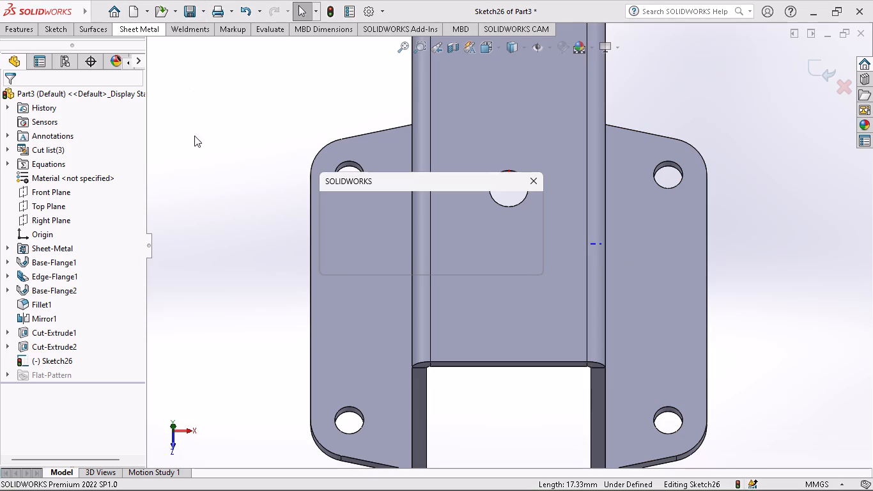
pyautogui.click(459, 262)
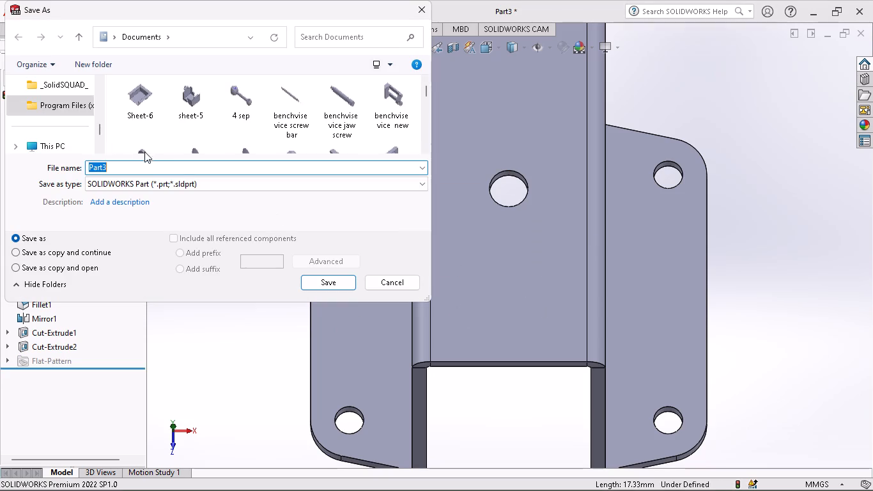
pyautogui.click(150, 182)
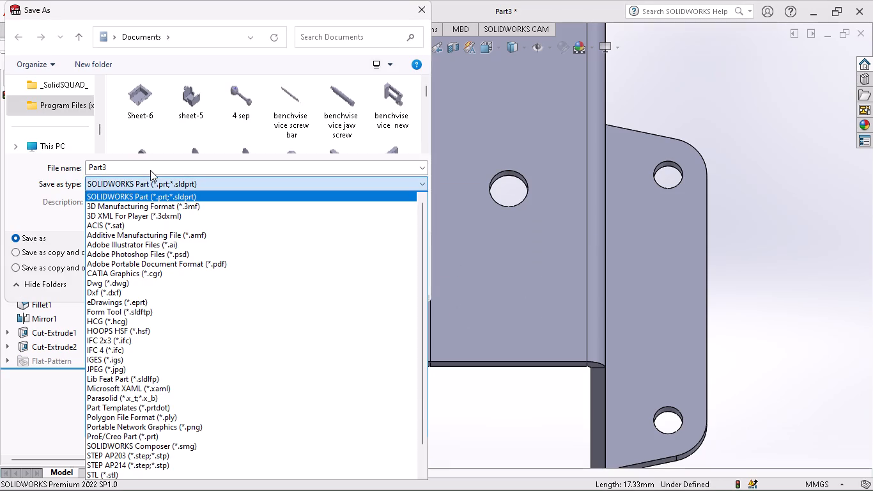
pyautogui.moveTo(150, 170); pyautogui.dragTo(42, 168)
pyautogui.moveTo(120, 164); pyautogui.dragTo(11, 146)
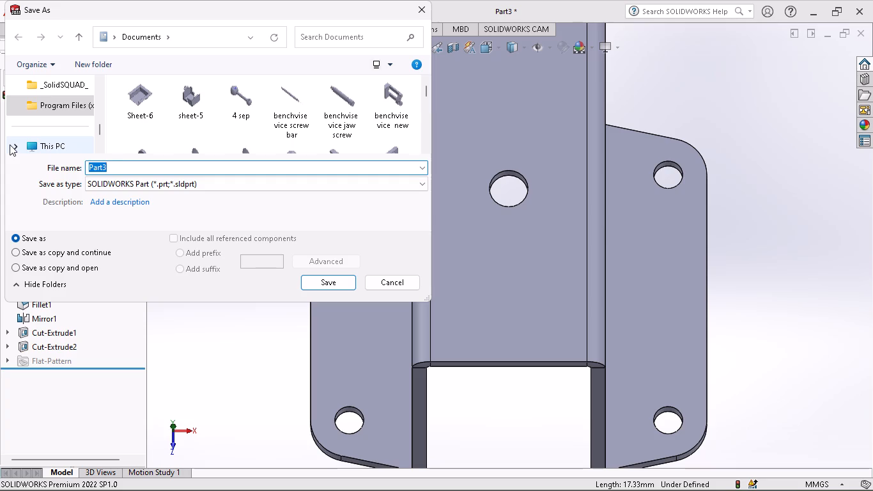
pyautogui.write('u sheet-')
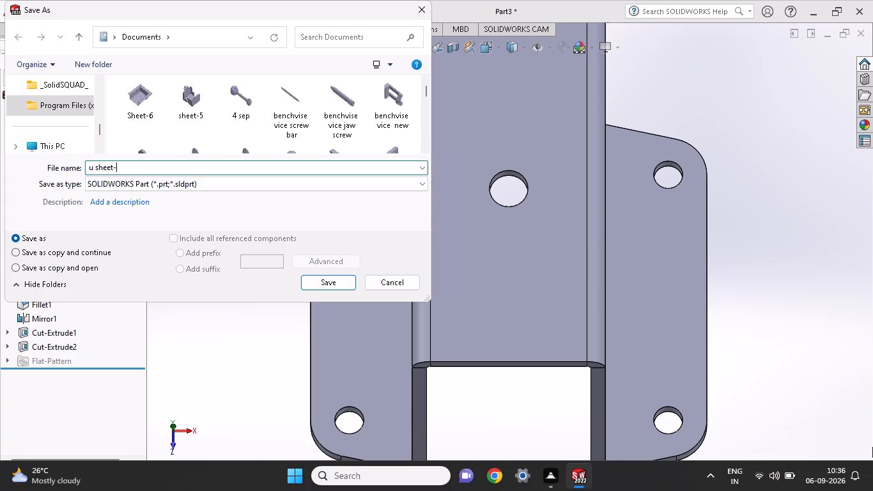
pyautogui.press('7')
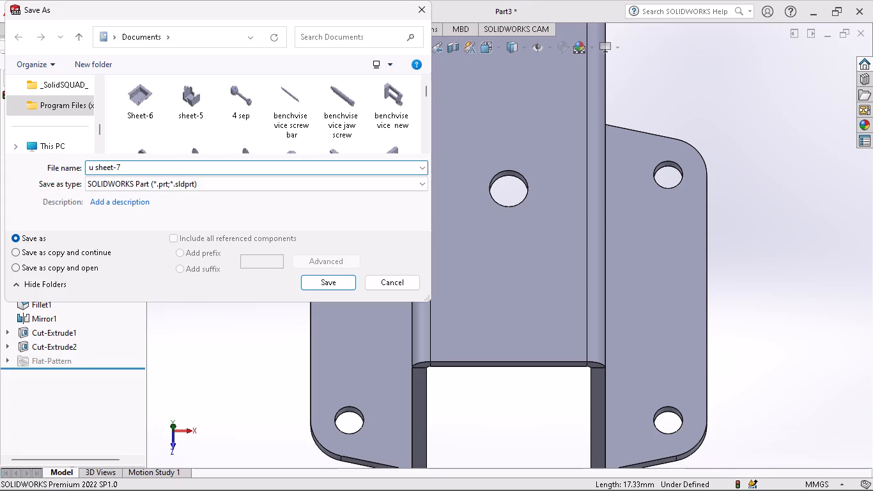
pyautogui.click(331, 274)
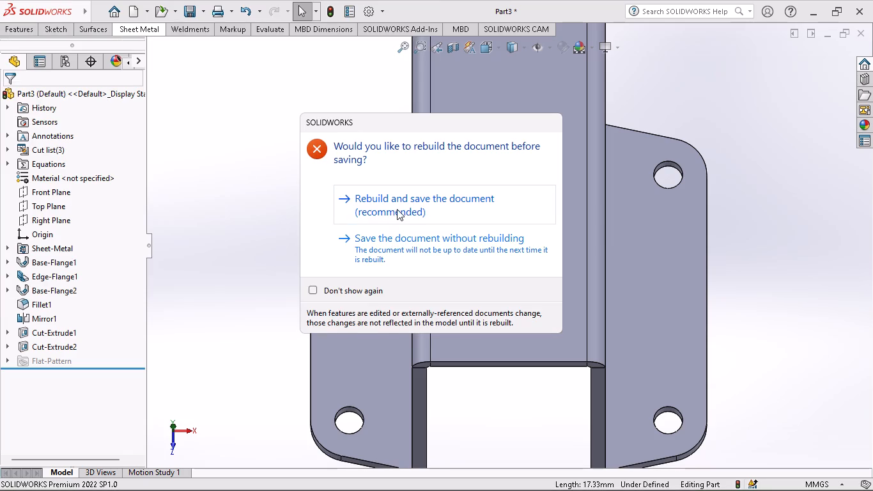
pyautogui.click(397, 209)
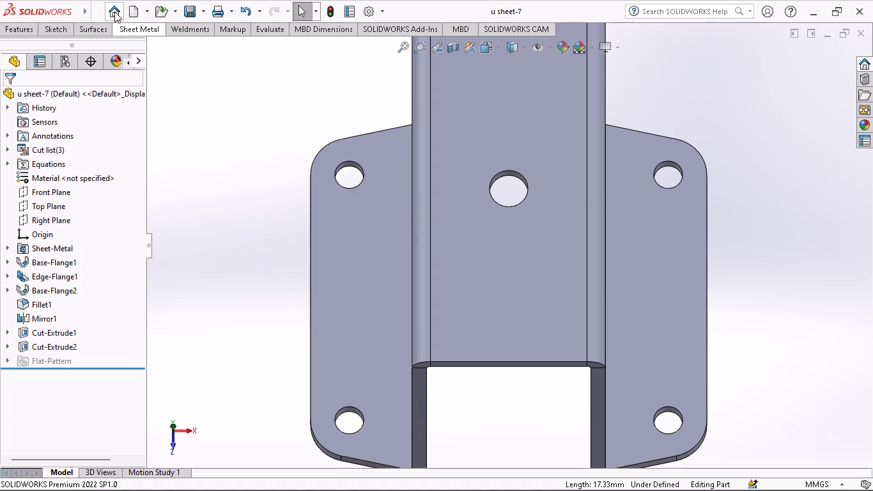
# Save a copy of the bracket as an Adobe PDF named "u sheet-7" in Documents.
pyautogui.click(204, 15)
pyautogui.click(194, 44)
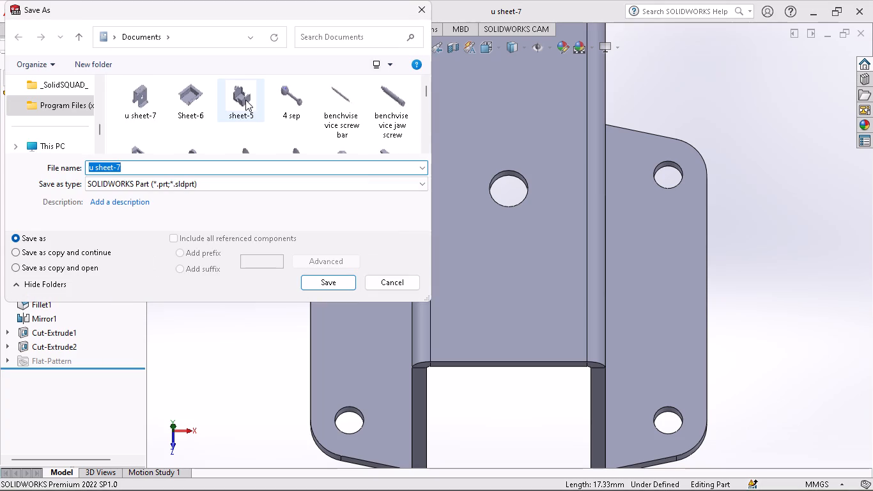
pyautogui.click(153, 184)
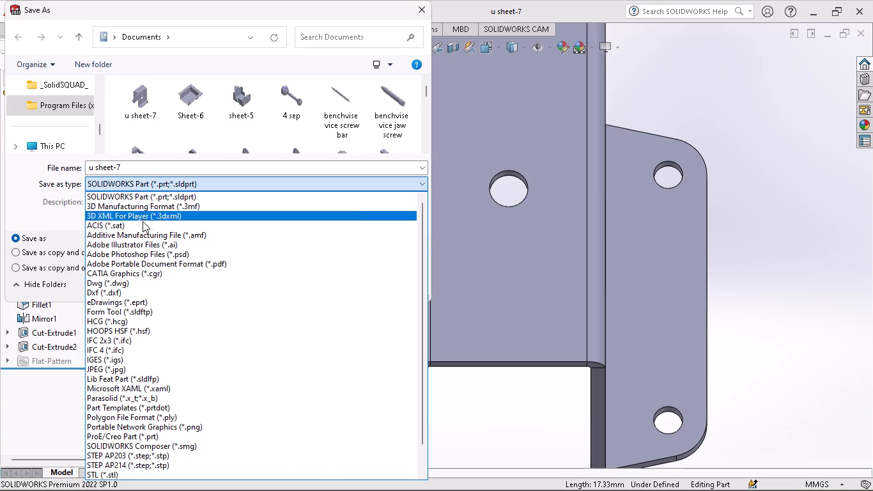
pyautogui.click(158, 265)
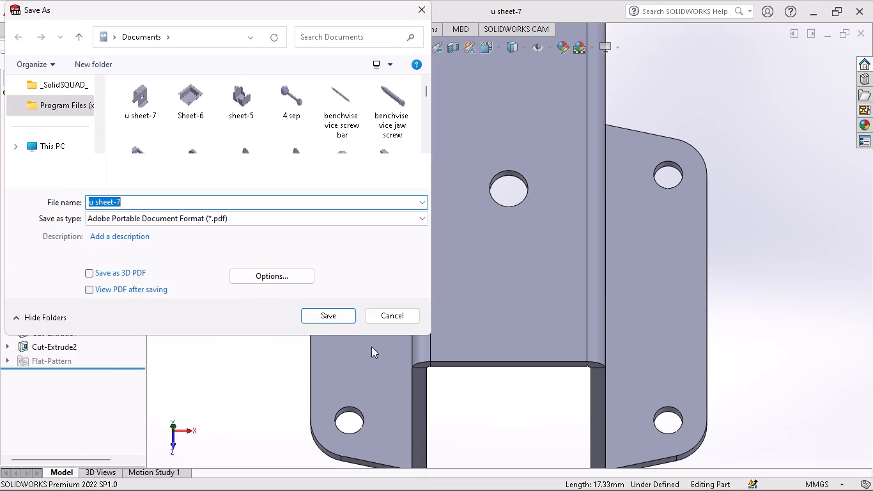
pyautogui.click(336, 319)
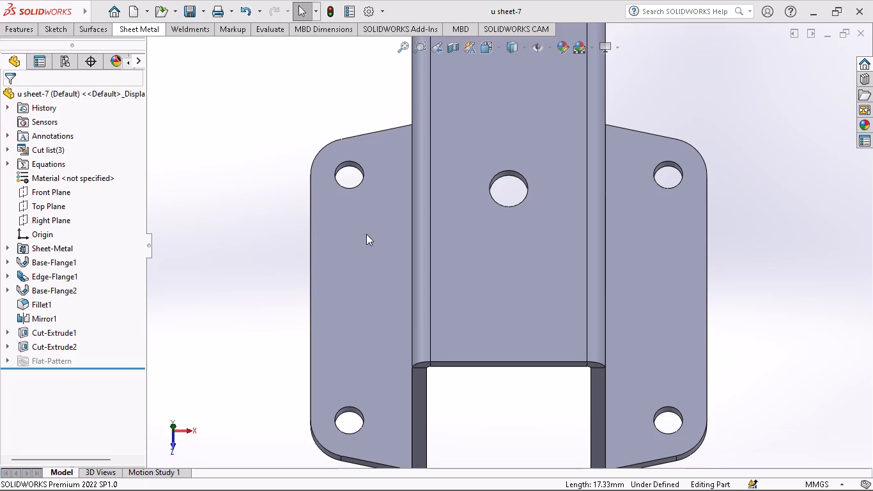